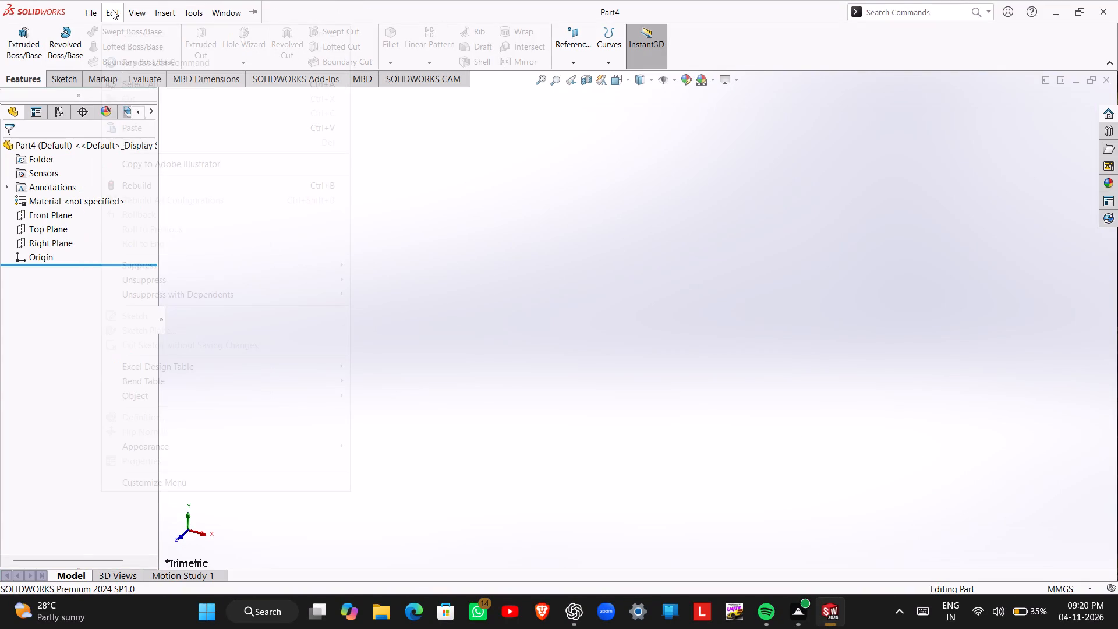
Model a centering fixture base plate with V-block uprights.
Create a new part document.
{"action": "left_click", "coordinate": [97, 4]}
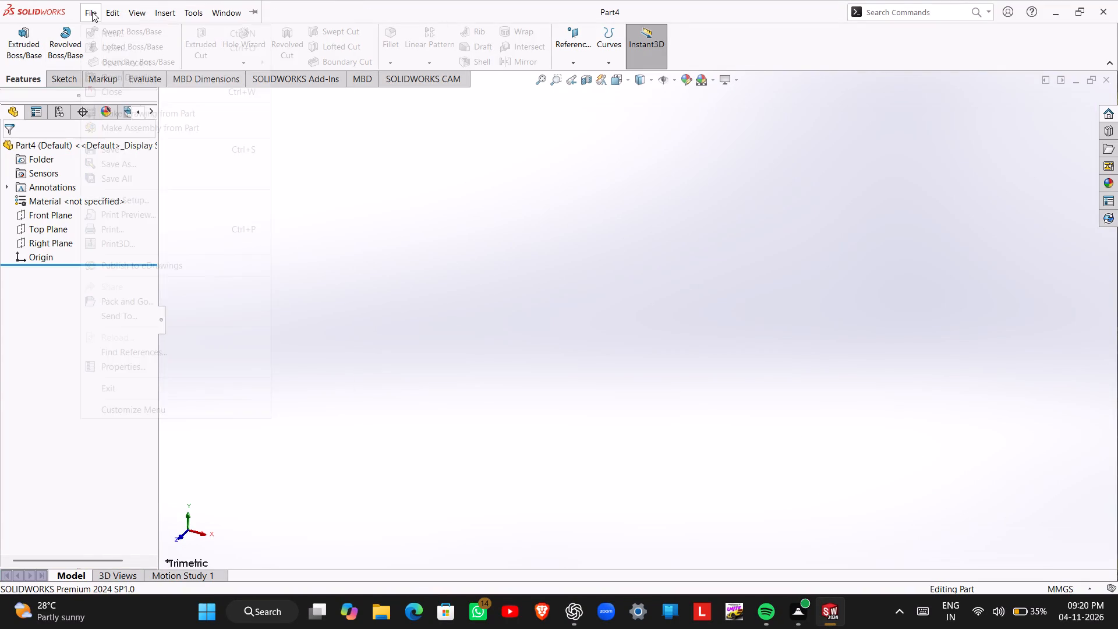
{"action": "left_click", "coordinate": [101, 40]}
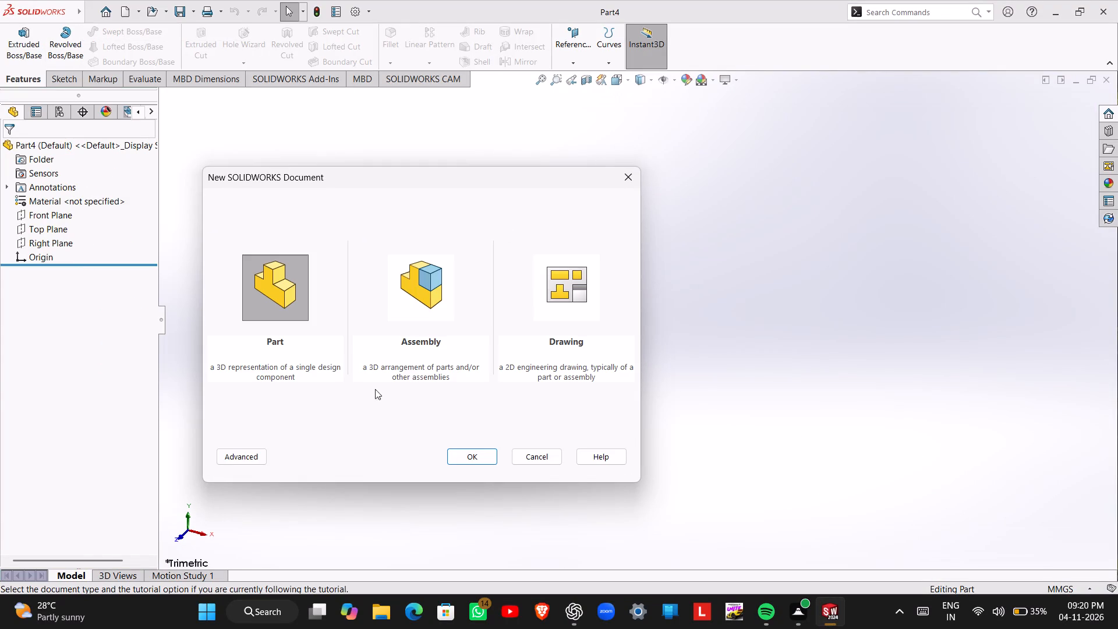
{"action": "left_click", "coordinate": [477, 452]}
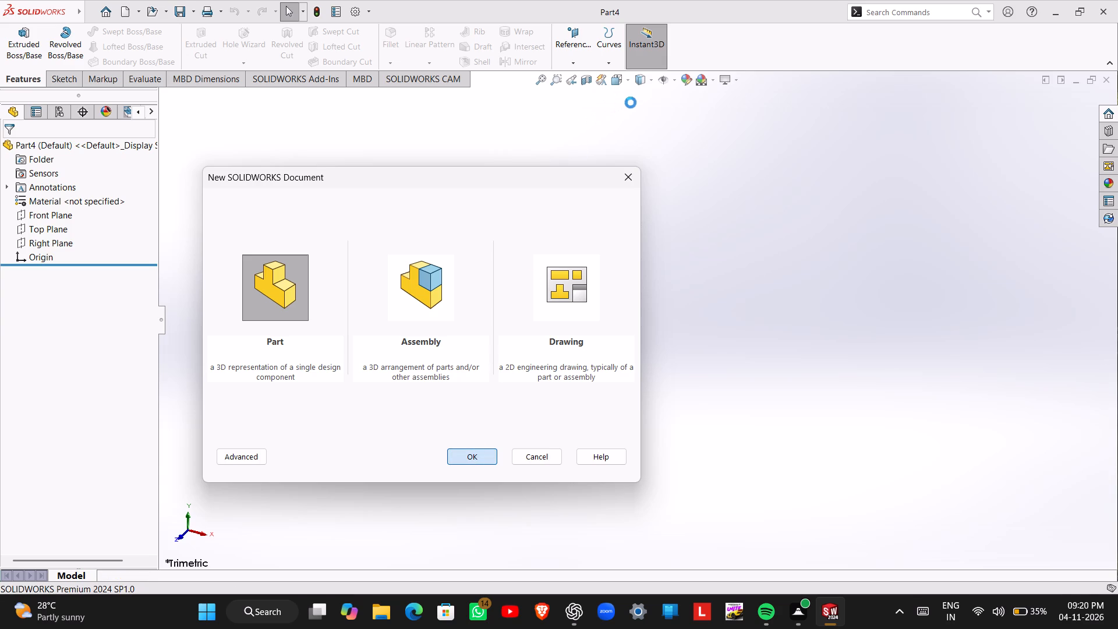
Apply the Plain White scene to the new part's background.
{"action": "left_click", "coordinate": [710, 81]}
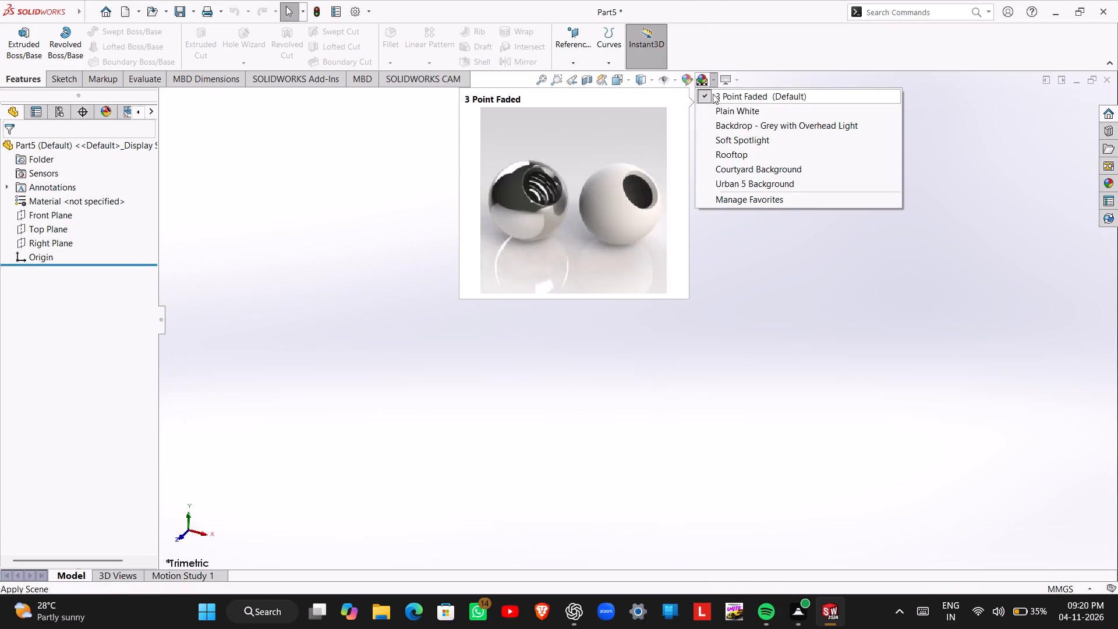
{"action": "left_click", "coordinate": [721, 110]}
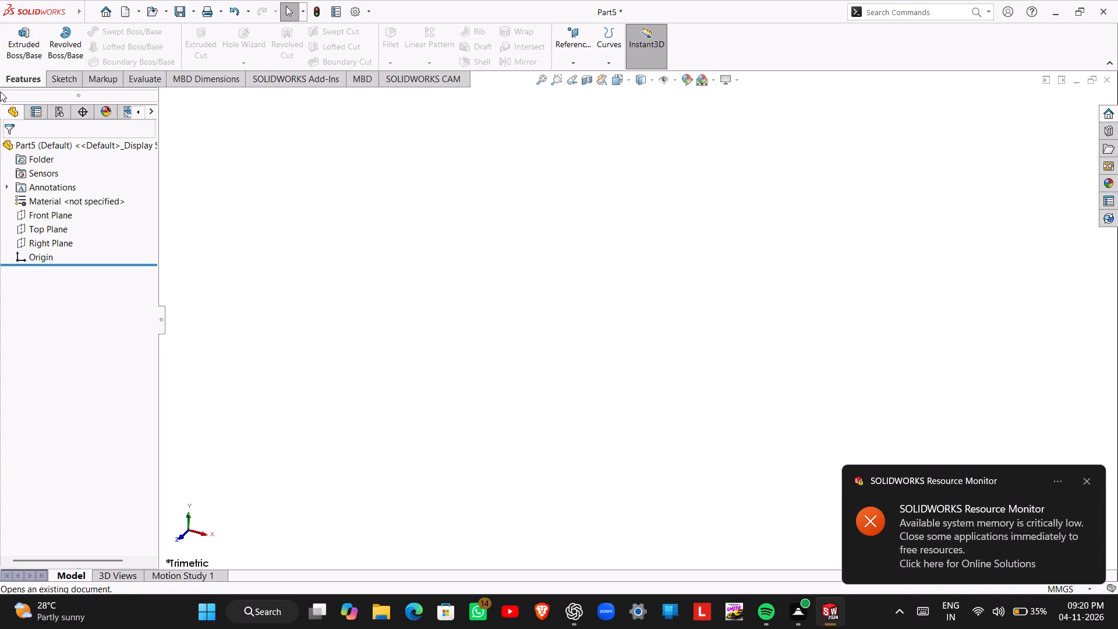
Start a new sketch on the Top Plane.
{"action": "left_click", "coordinate": [59, 231]}
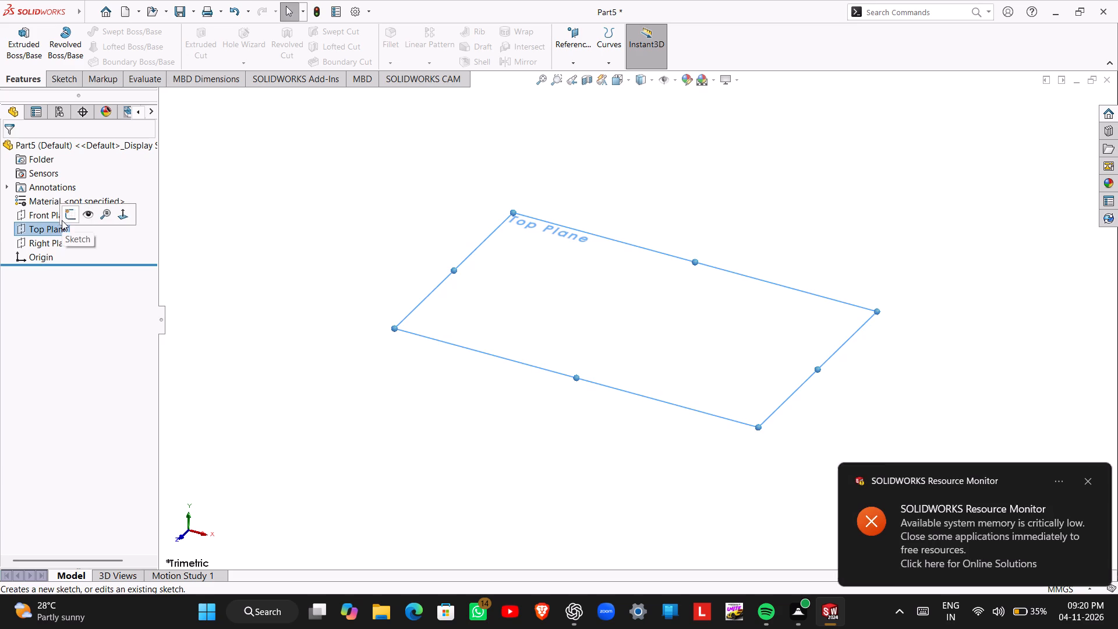
{"action": "left_click", "coordinate": [67, 214]}
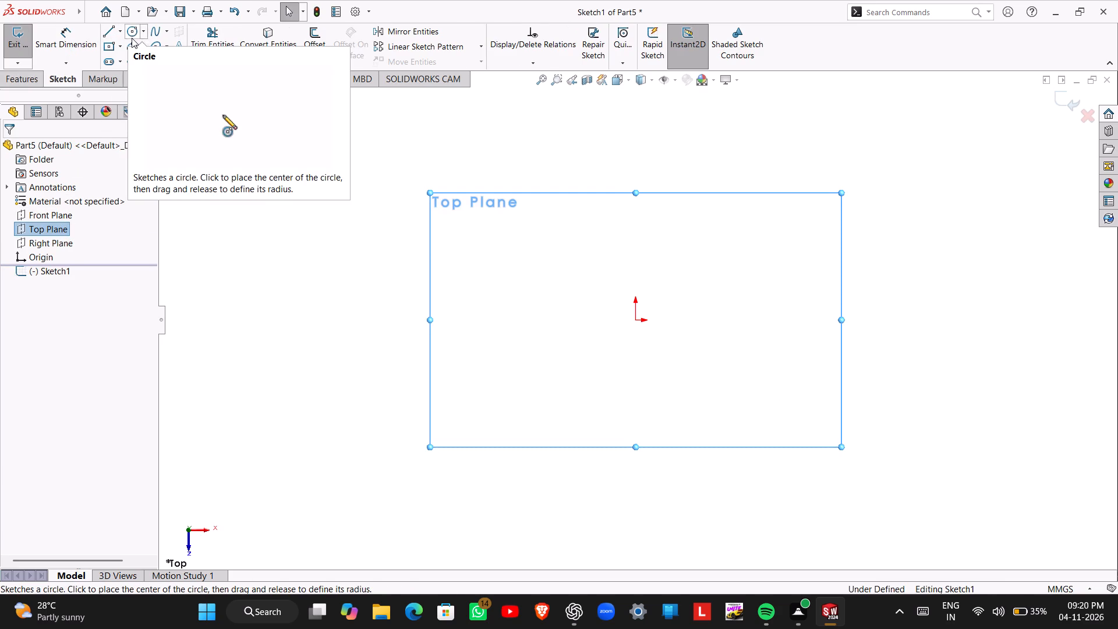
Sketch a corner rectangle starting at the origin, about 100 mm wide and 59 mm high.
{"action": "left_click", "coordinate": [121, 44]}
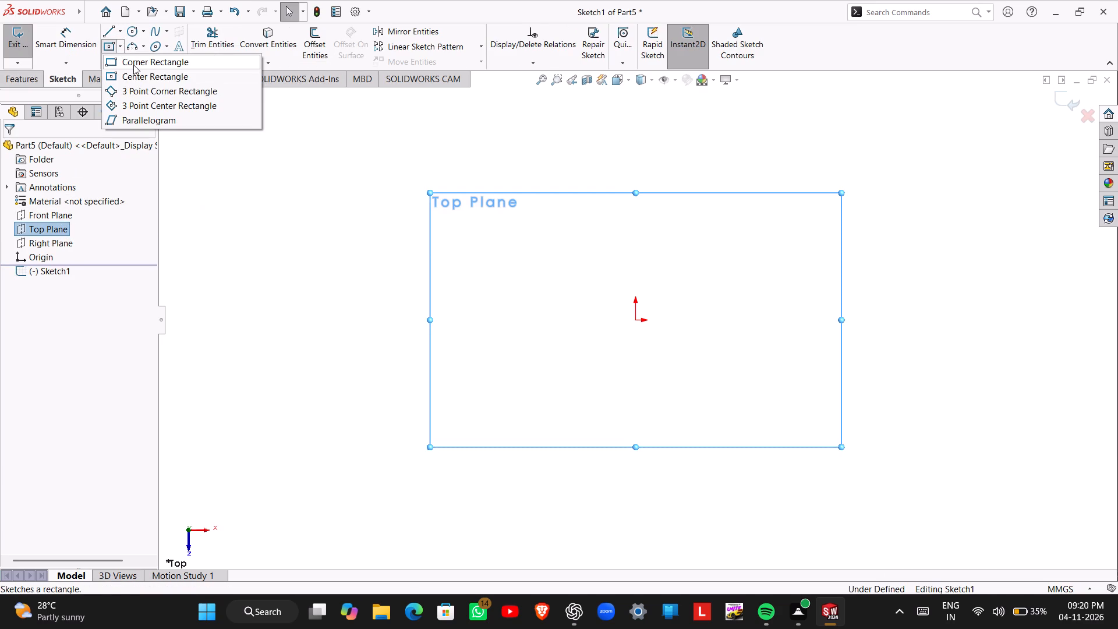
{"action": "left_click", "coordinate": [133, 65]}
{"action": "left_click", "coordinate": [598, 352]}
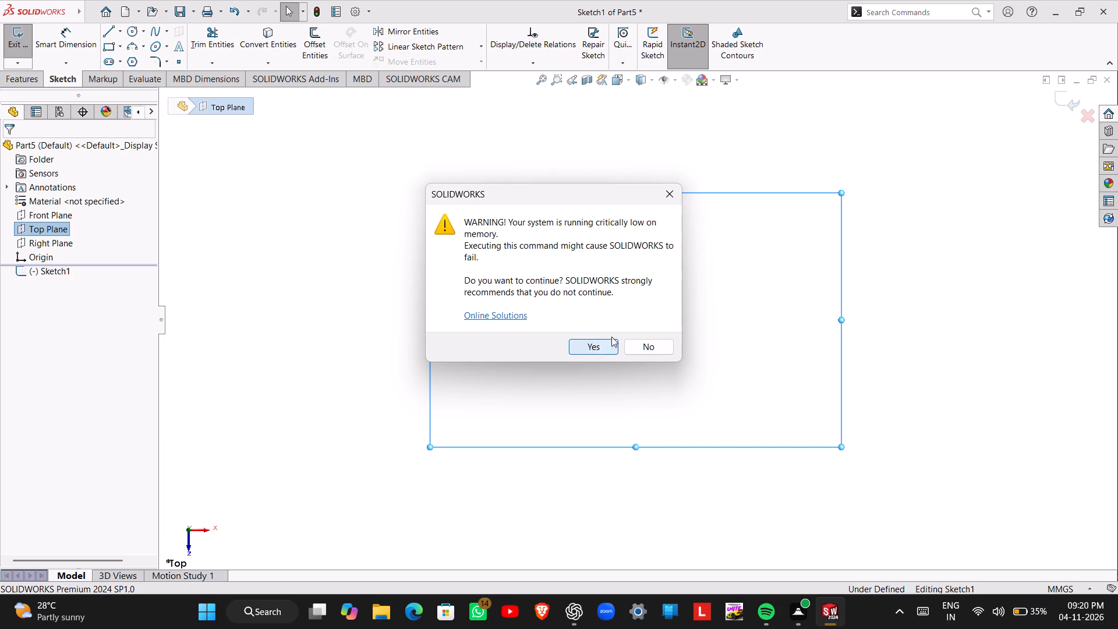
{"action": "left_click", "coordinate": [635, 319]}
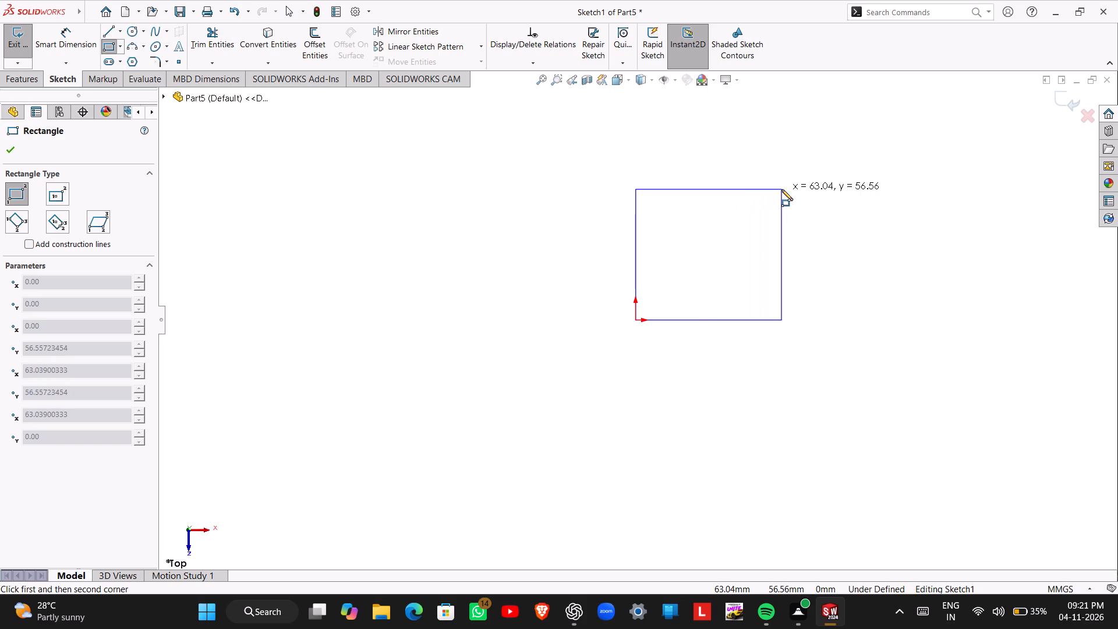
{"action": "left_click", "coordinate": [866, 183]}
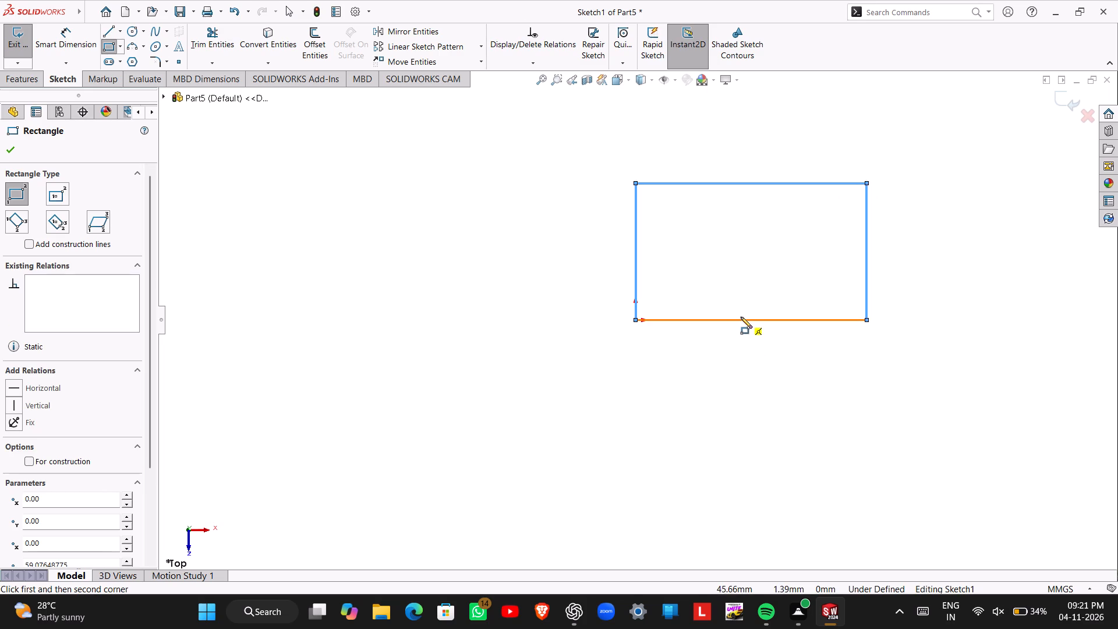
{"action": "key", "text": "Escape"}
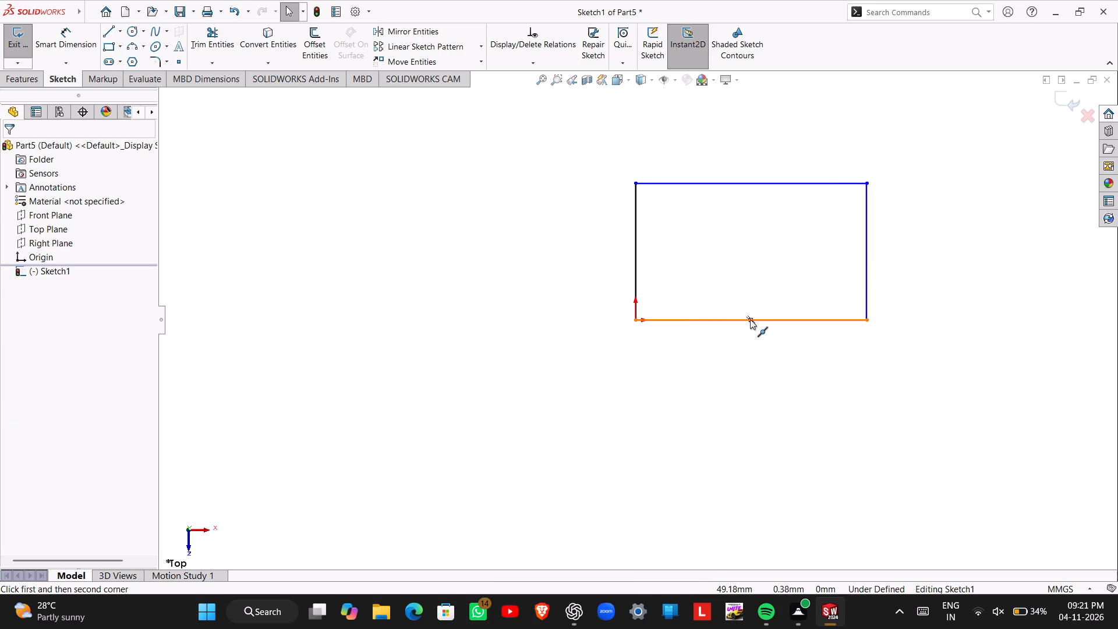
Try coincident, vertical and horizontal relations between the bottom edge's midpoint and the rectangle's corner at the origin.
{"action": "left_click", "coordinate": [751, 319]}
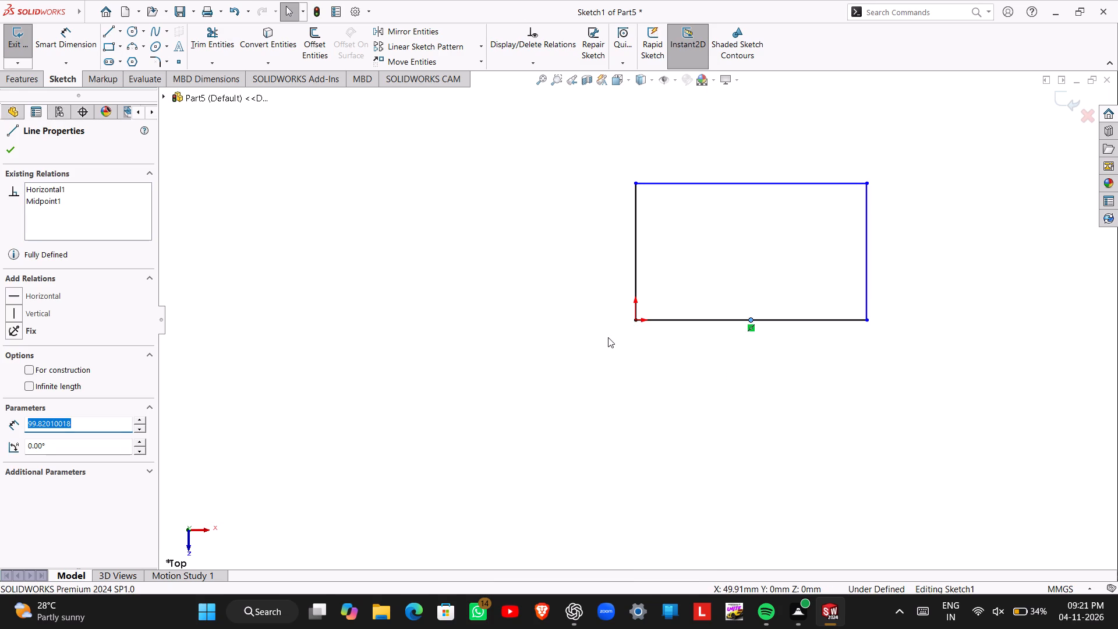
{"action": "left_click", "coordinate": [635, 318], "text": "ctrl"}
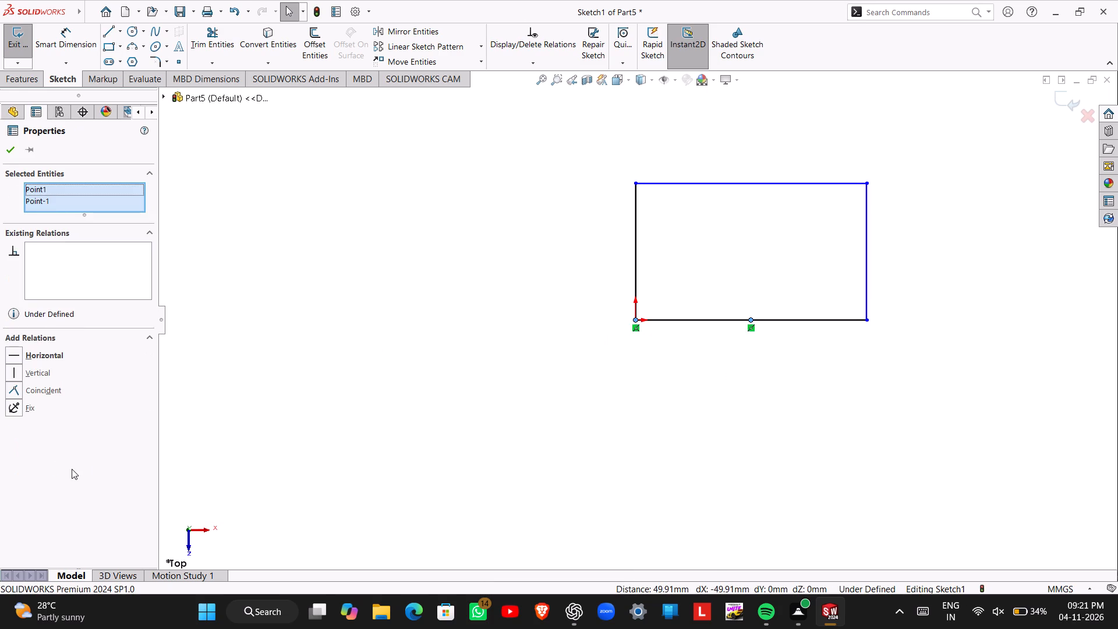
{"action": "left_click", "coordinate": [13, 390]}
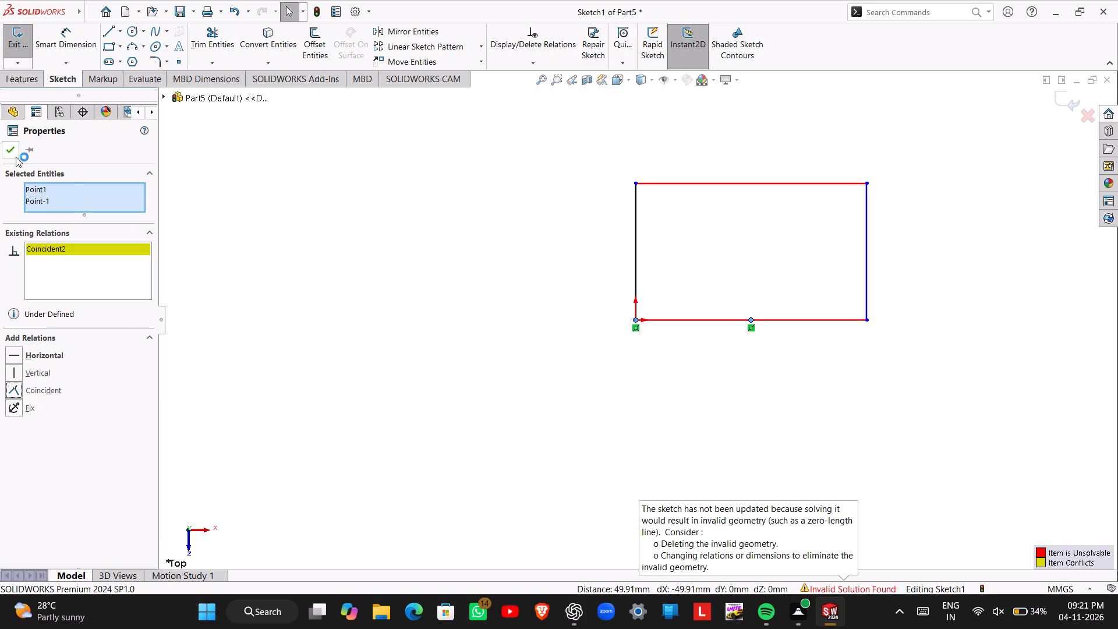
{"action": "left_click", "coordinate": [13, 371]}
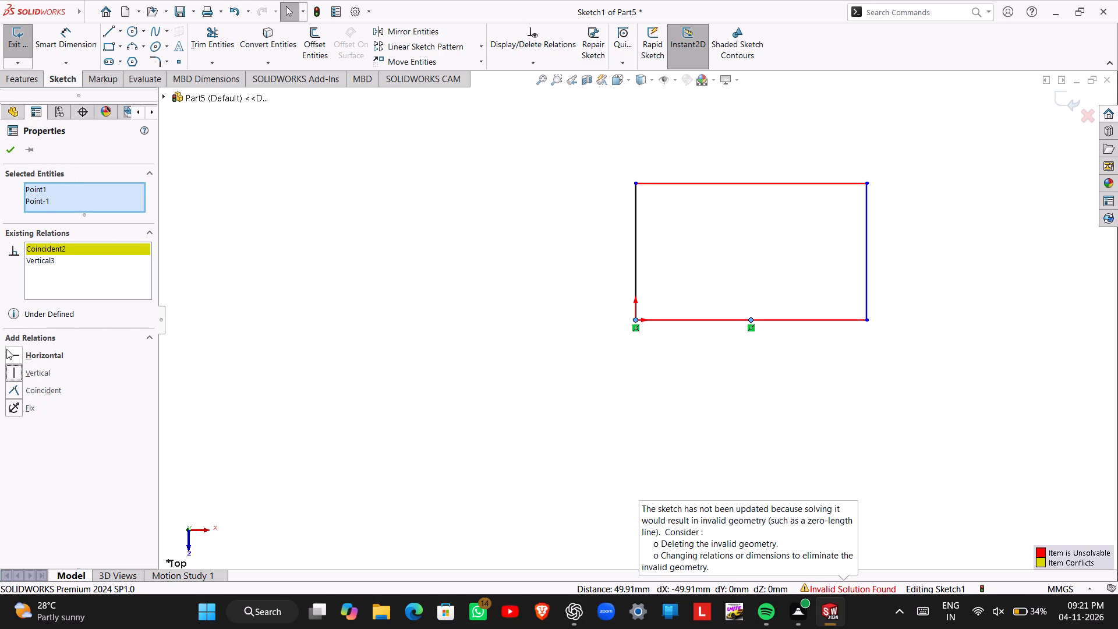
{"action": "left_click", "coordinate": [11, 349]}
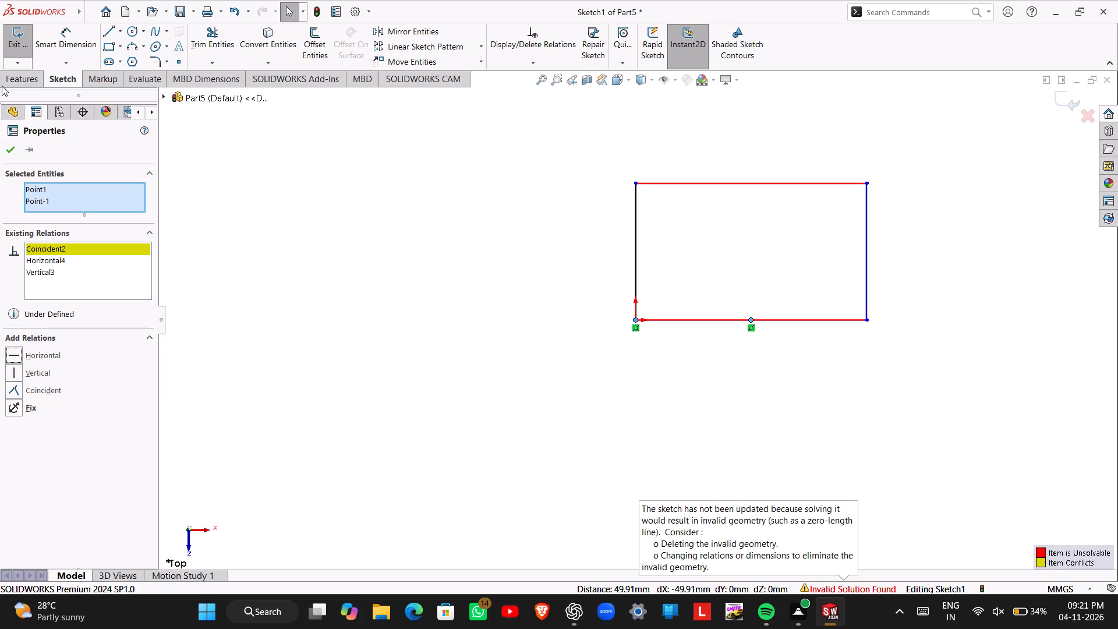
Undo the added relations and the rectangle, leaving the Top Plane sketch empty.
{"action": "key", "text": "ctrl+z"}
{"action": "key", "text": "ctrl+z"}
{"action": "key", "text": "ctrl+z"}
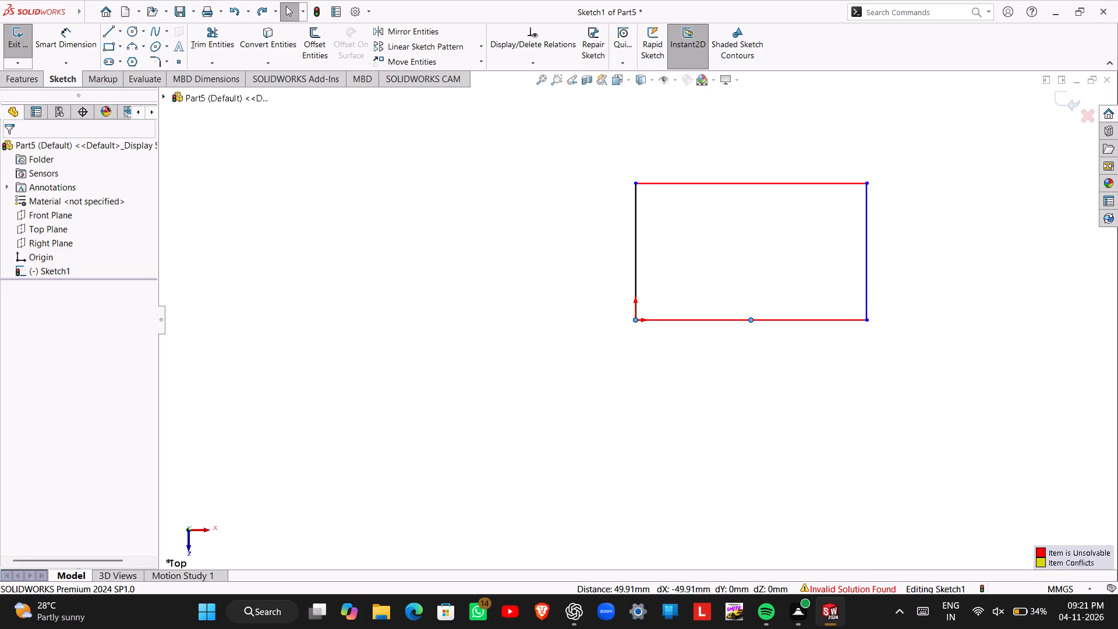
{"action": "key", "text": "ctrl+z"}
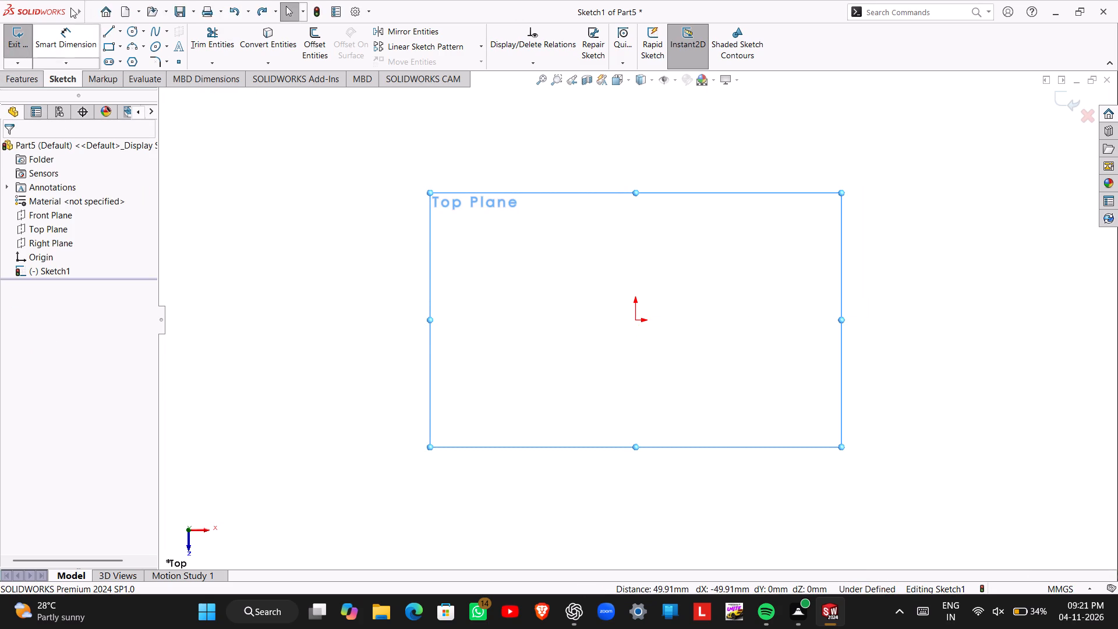
Sketch a corner rectangle about 81 mm wide and 52 mm high, with its bottom edge passing through the origin.
{"action": "left_click", "coordinate": [119, 44]}
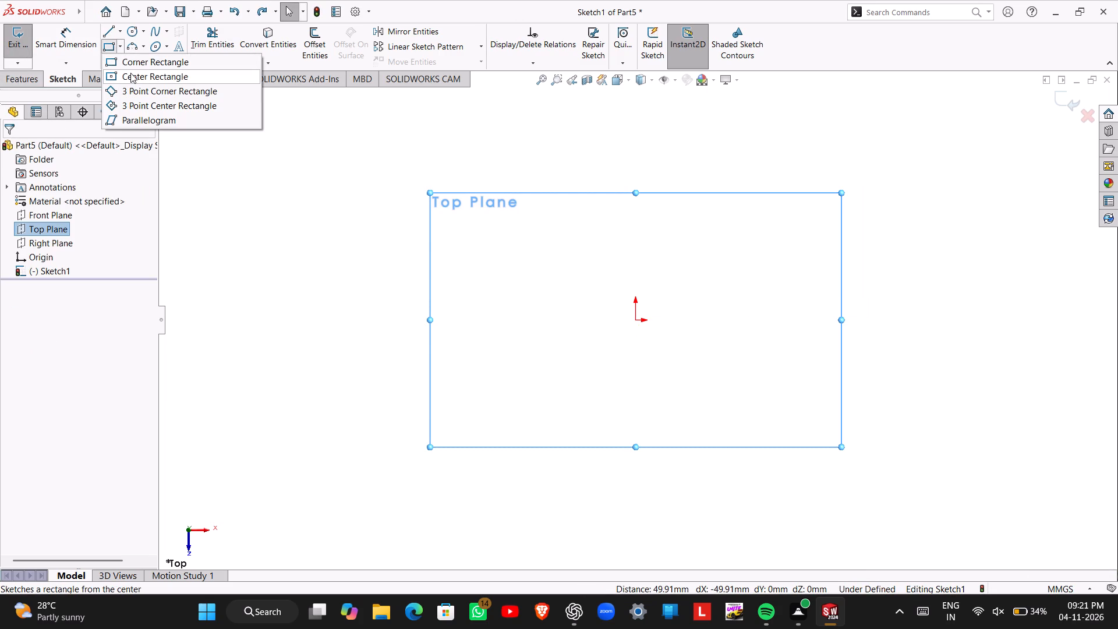
{"action": "left_click", "coordinate": [131, 62]}
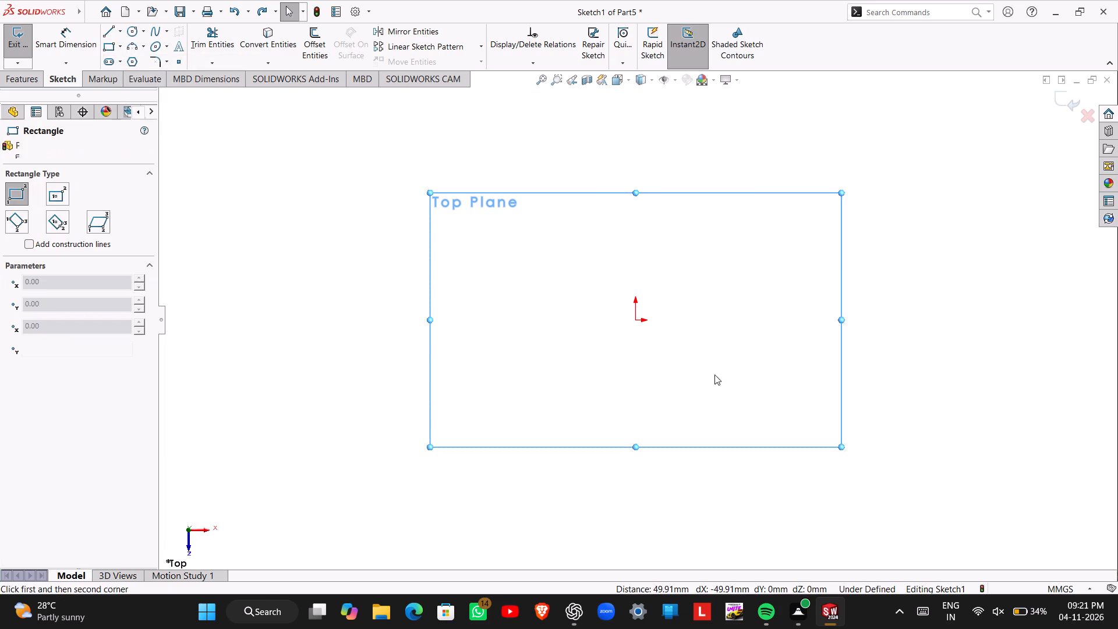
{"action": "left_click", "coordinate": [578, 323]}
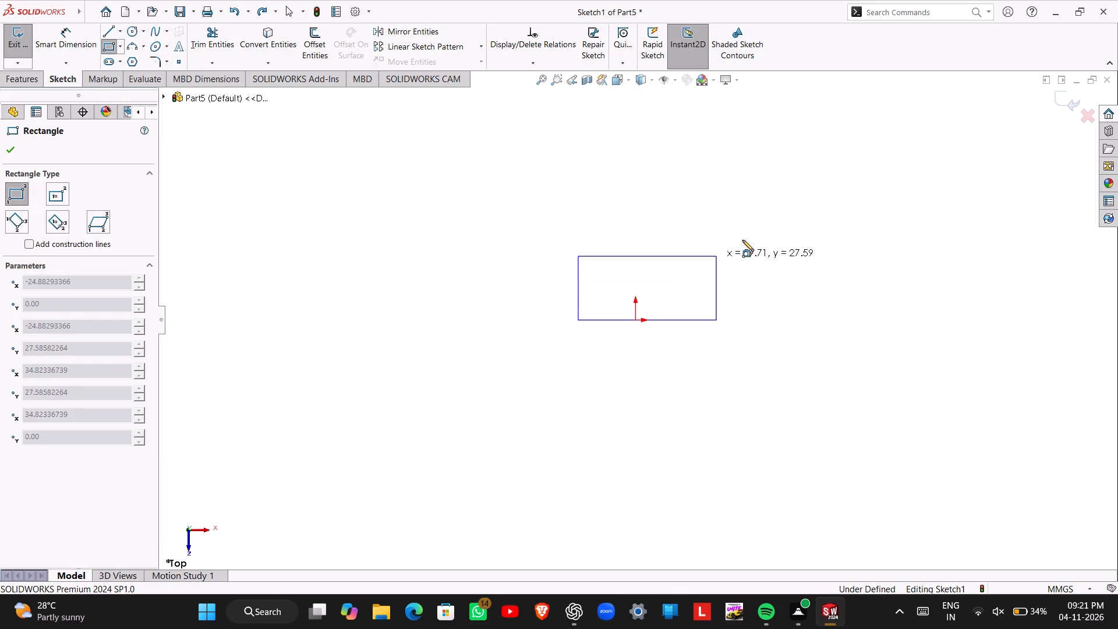
{"action": "left_click", "coordinate": [765, 201]}
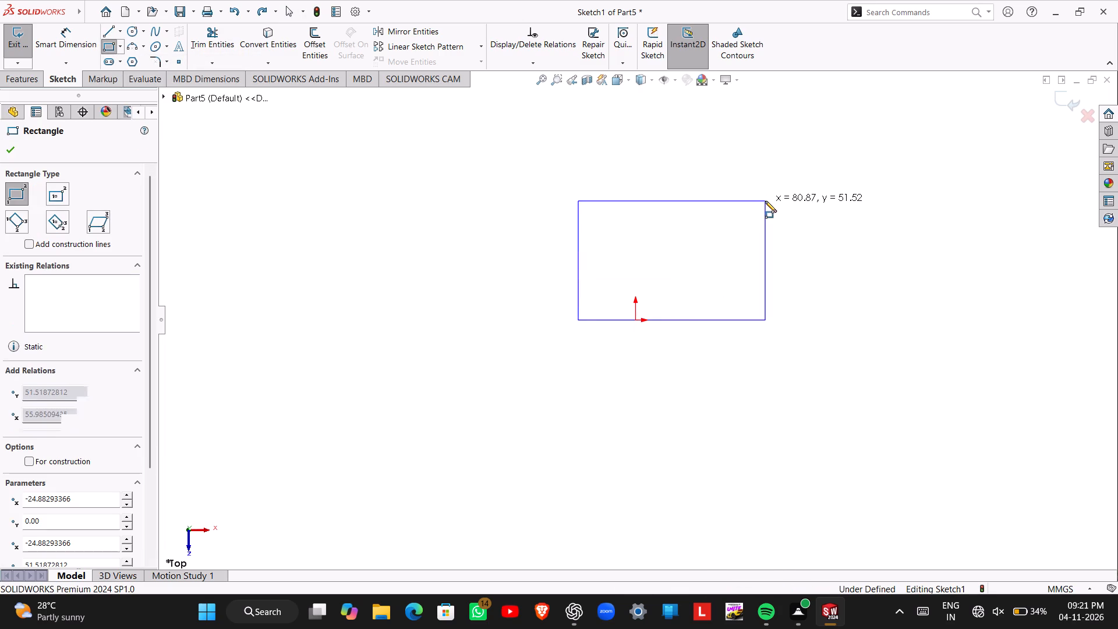
{"action": "left_click", "coordinate": [671, 320]}
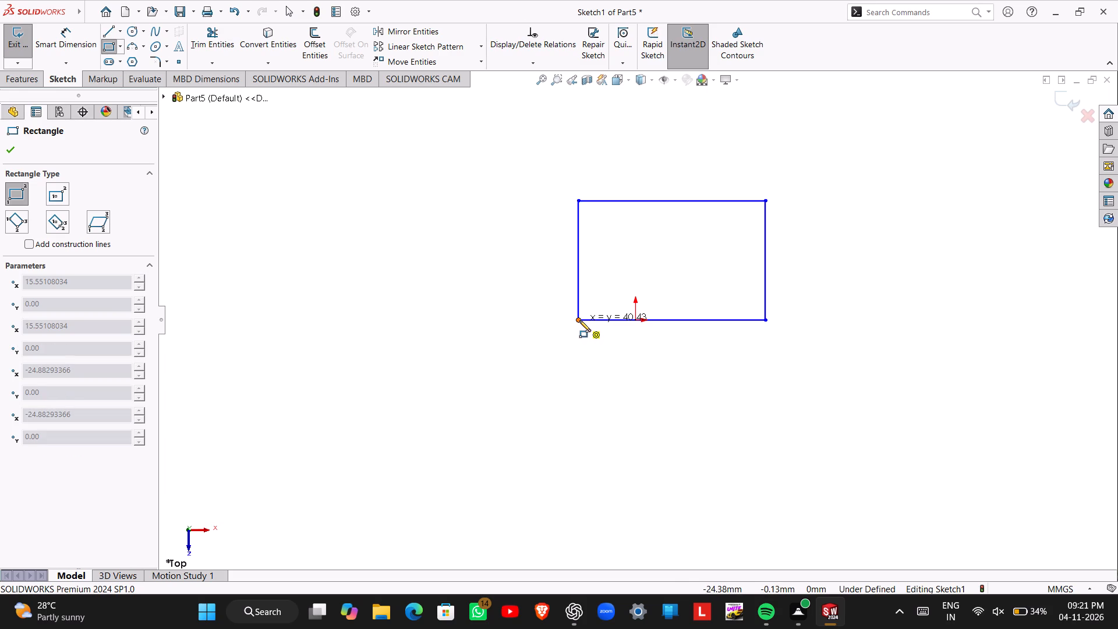
{"action": "key", "text": "Escape"}
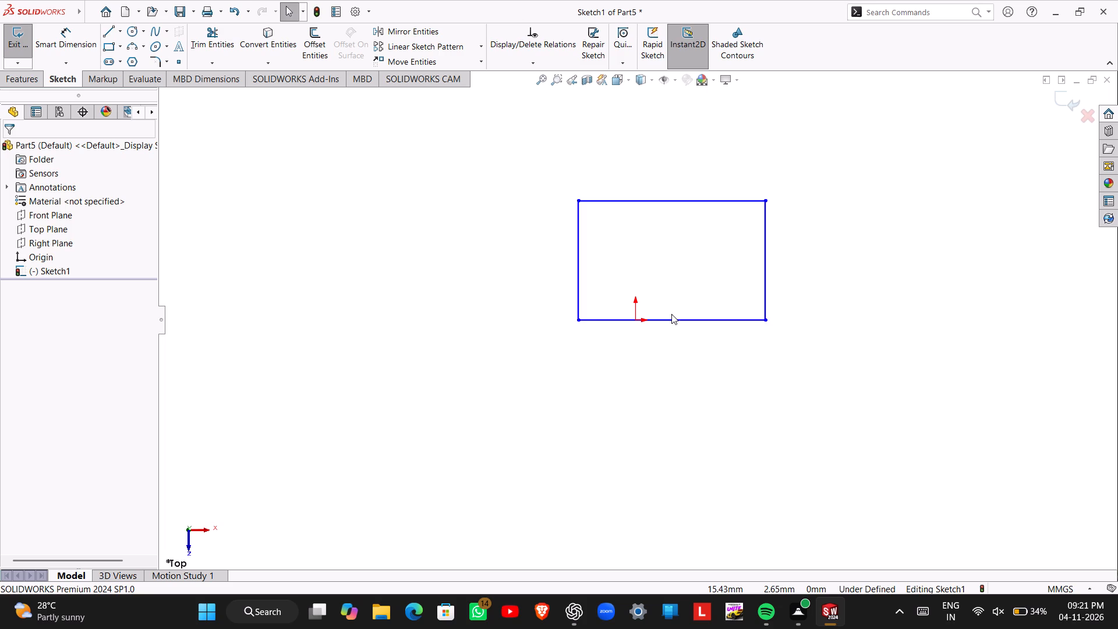
Make the midpoint of the rectangle's bottom edge coincident with the origin.
{"action": "left_click", "coordinate": [670, 320]}
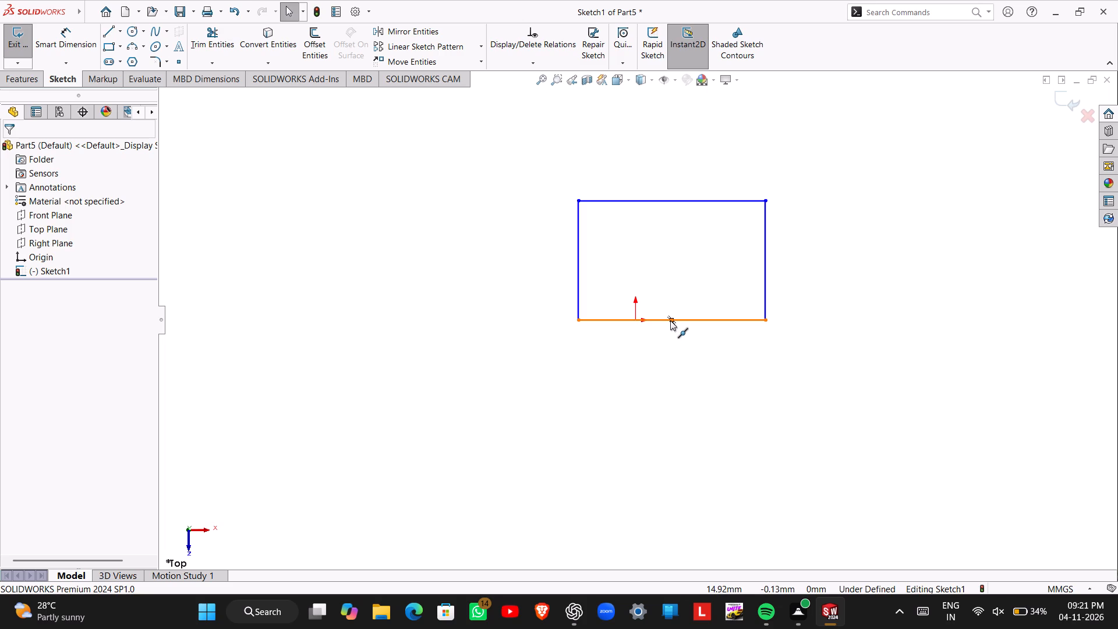
{"action": "left_click", "coordinate": [636, 320], "text": "ctrl"}
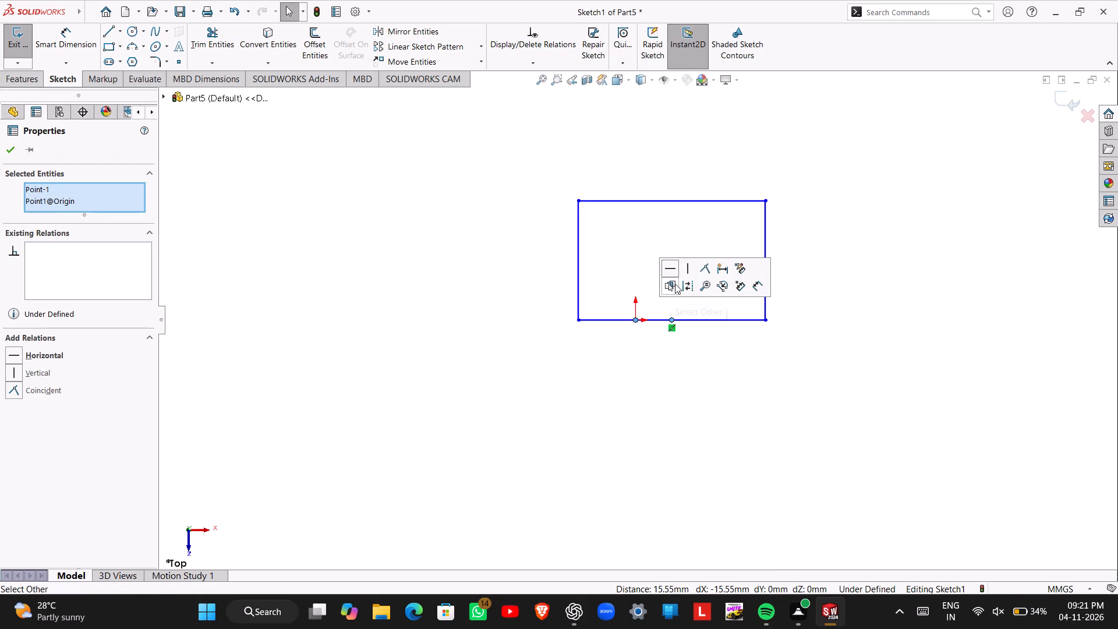
{"action": "left_click", "coordinate": [702, 269]}
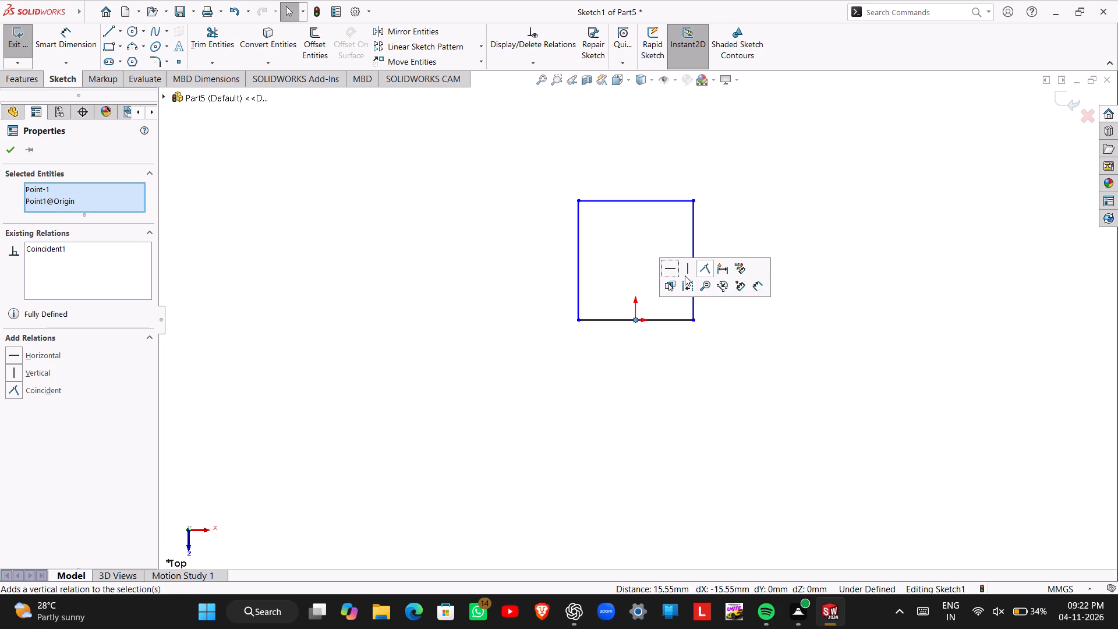
{"action": "left_click", "coordinate": [13, 384]}
{"action": "left_click", "coordinate": [8, 147]}
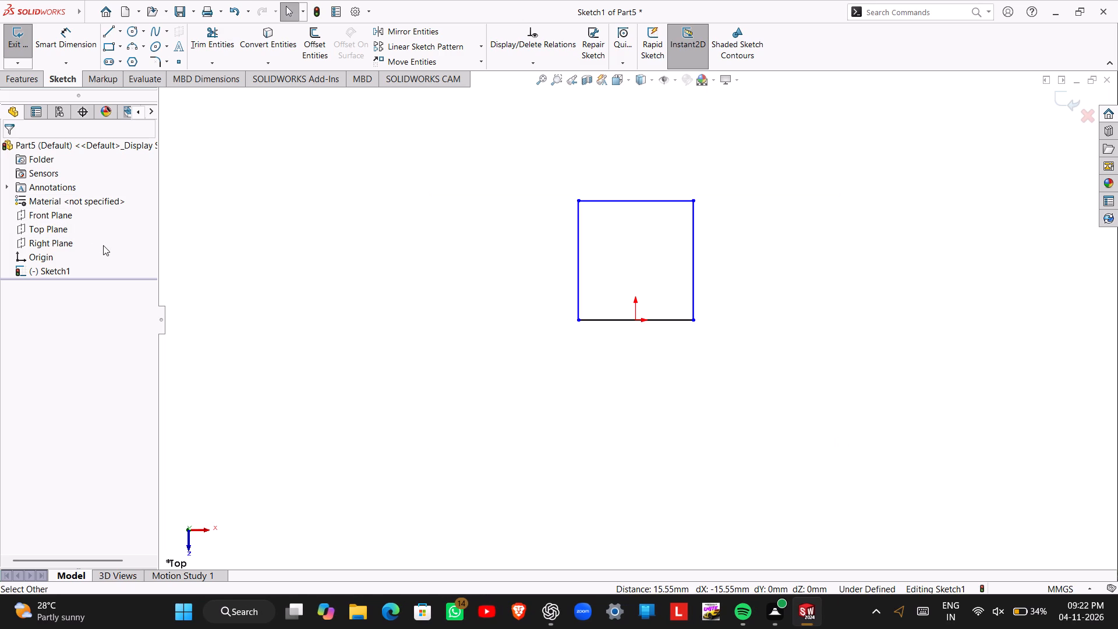
Dimension the rectangle's top edge to 110 mm and its right edge to 55 mm.
{"action": "right_click_drag", "start_coordinate": [643, 398], "coordinate": [658, 304]}
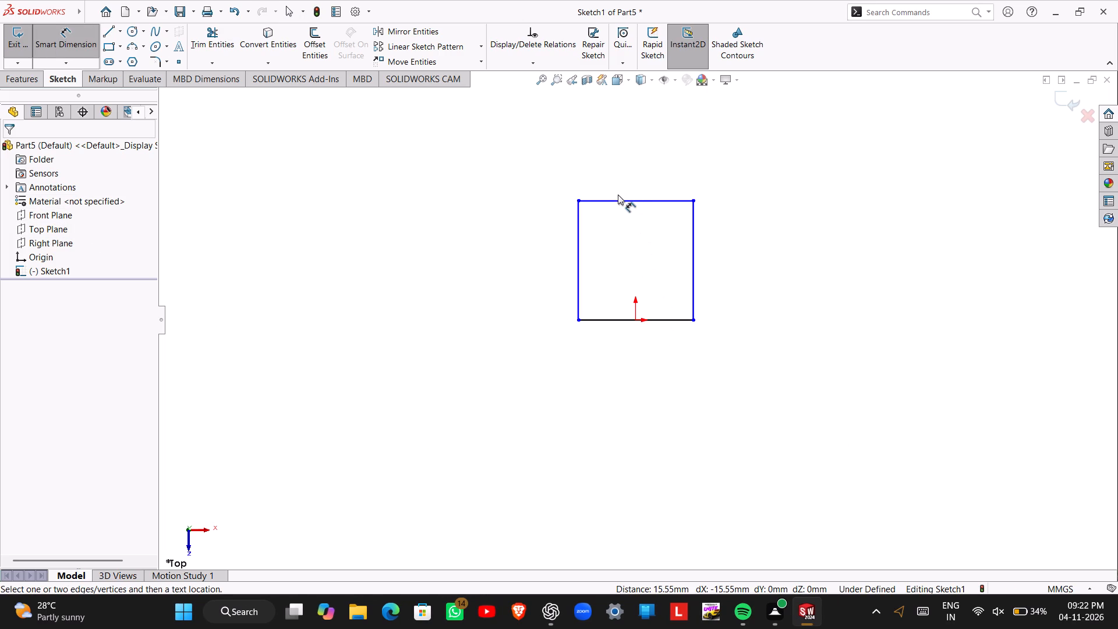
{"action": "left_click", "coordinate": [618, 200]}
{"action": "left_click", "coordinate": [614, 150]}
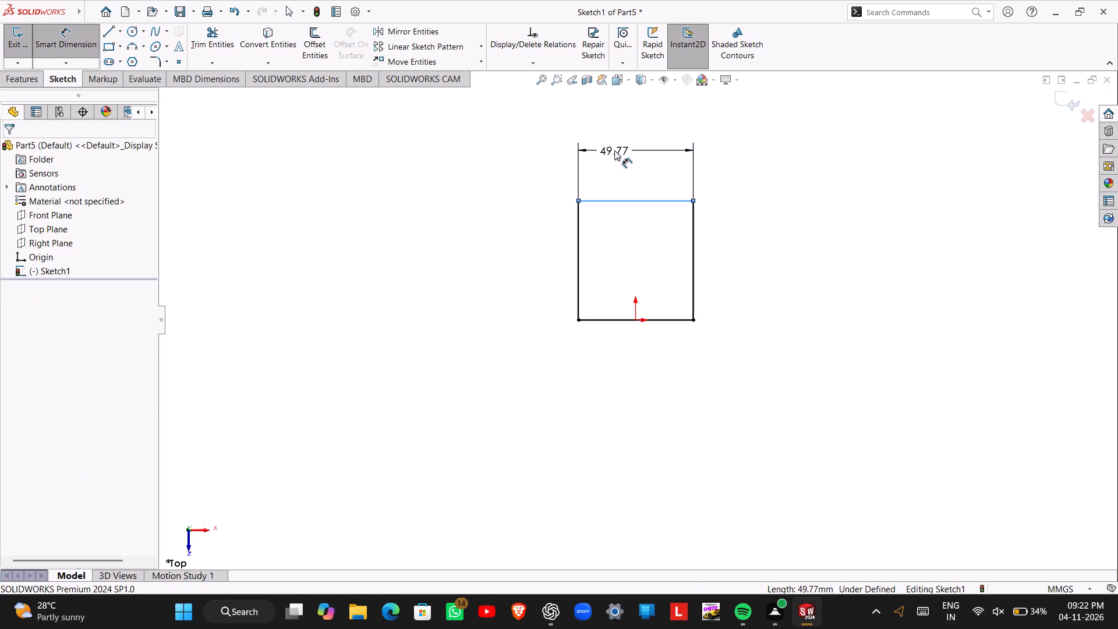
{"action": "type", "text": "110"}
{"action": "key", "text": "Return"}
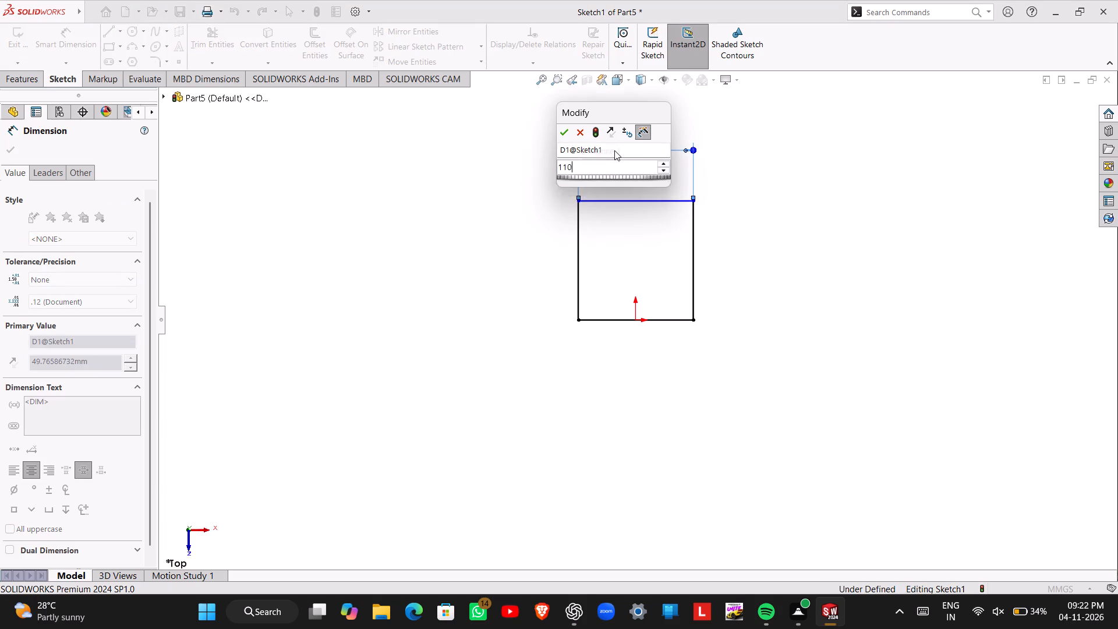
{"action": "left_click", "coordinate": [692, 264]}
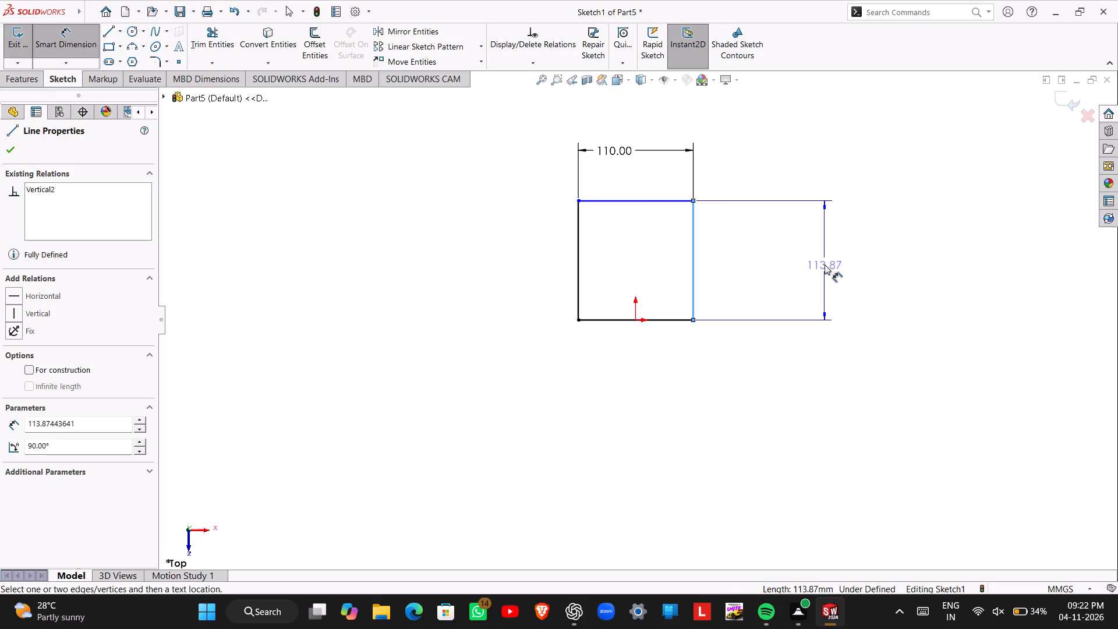
{"action": "left_click", "coordinate": [824, 264]}
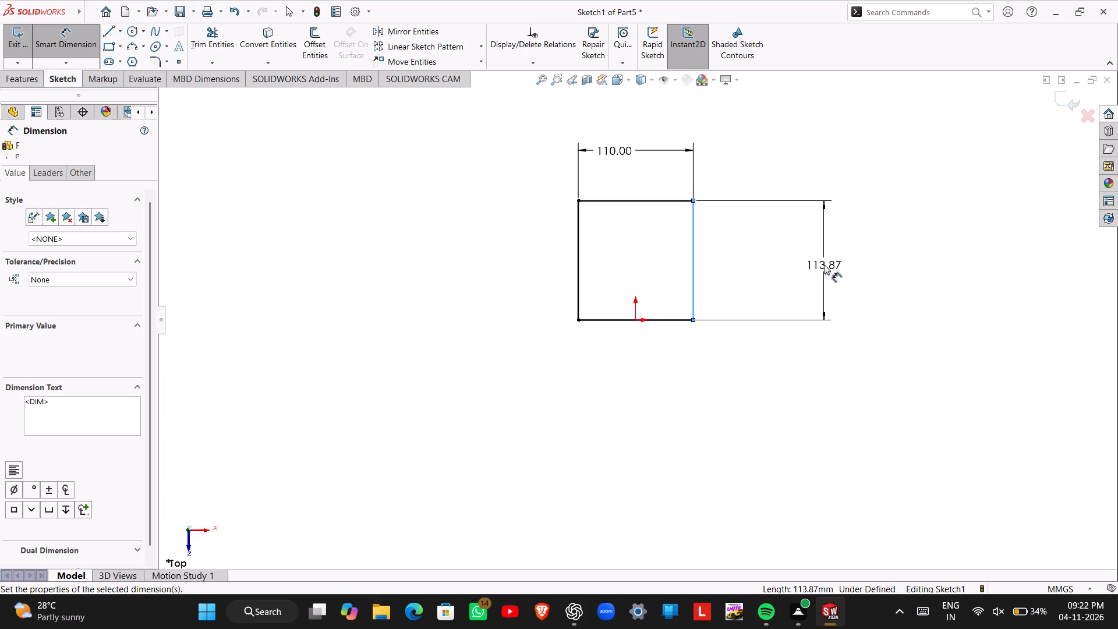
{"action": "type", "text": "55"}
{"action": "key", "text": "Return"}
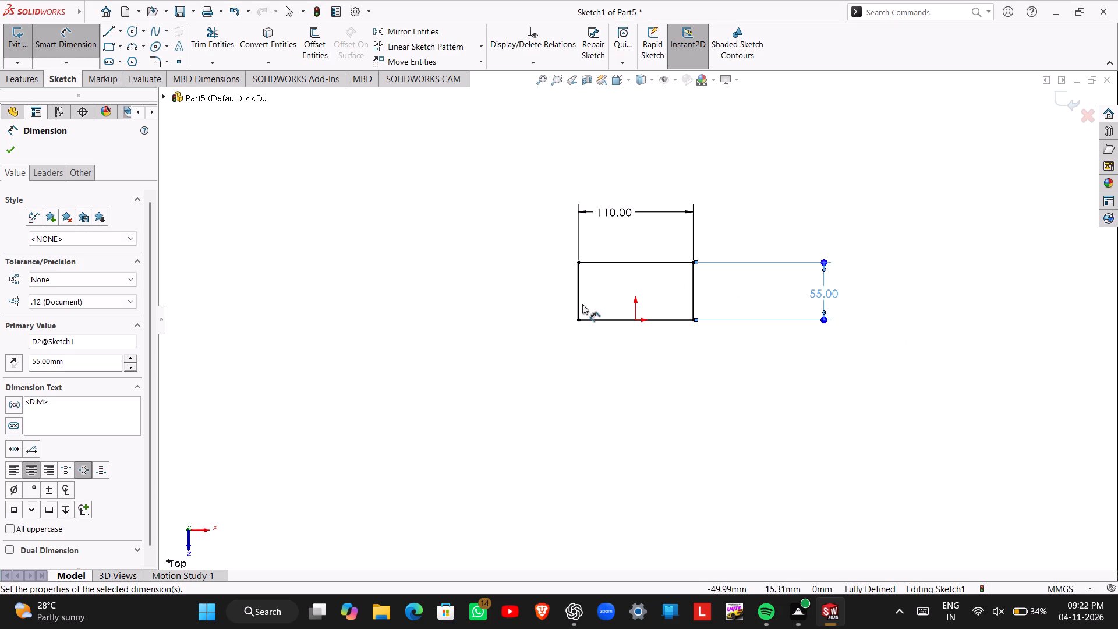
Sketch a vertical centerline from the midpoint of the rectangle's top edge down to the origin.
{"action": "scroll", "coordinate": [582, 285], "scroll_direction": "down", "scroll_amount": 2}
{"action": "scroll", "coordinate": [698, 293], "scroll_direction": "down", "scroll_amount": 1}
{"action": "scroll", "coordinate": [777, 312], "scroll_direction": "down", "scroll_amount": 2}
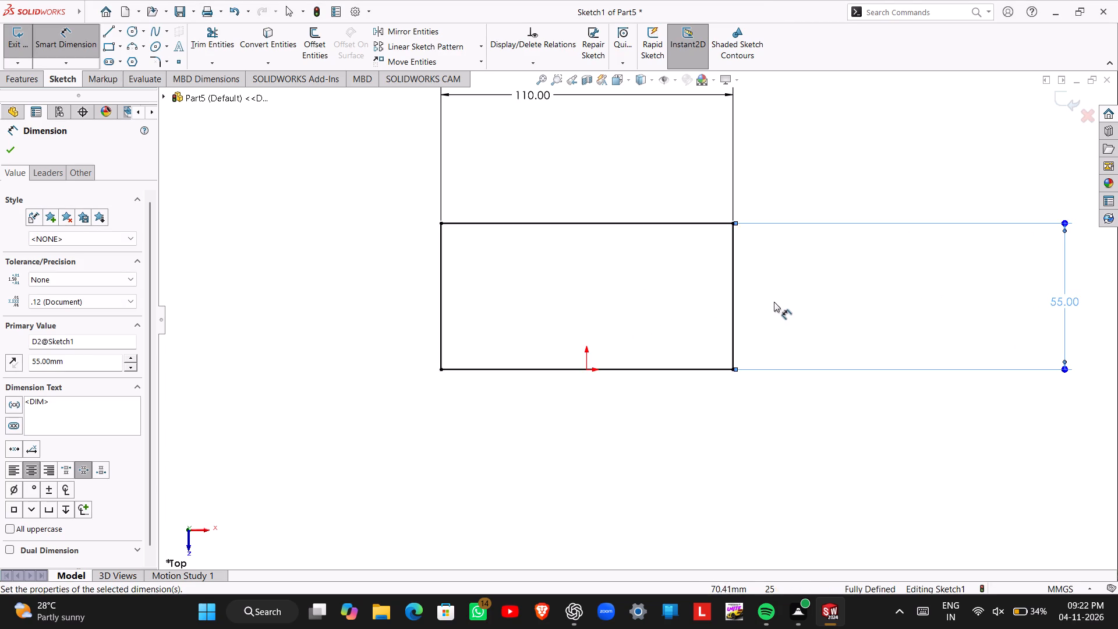
{"action": "scroll", "coordinate": [774, 302], "scroll_direction": "up", "scroll_amount": 1}
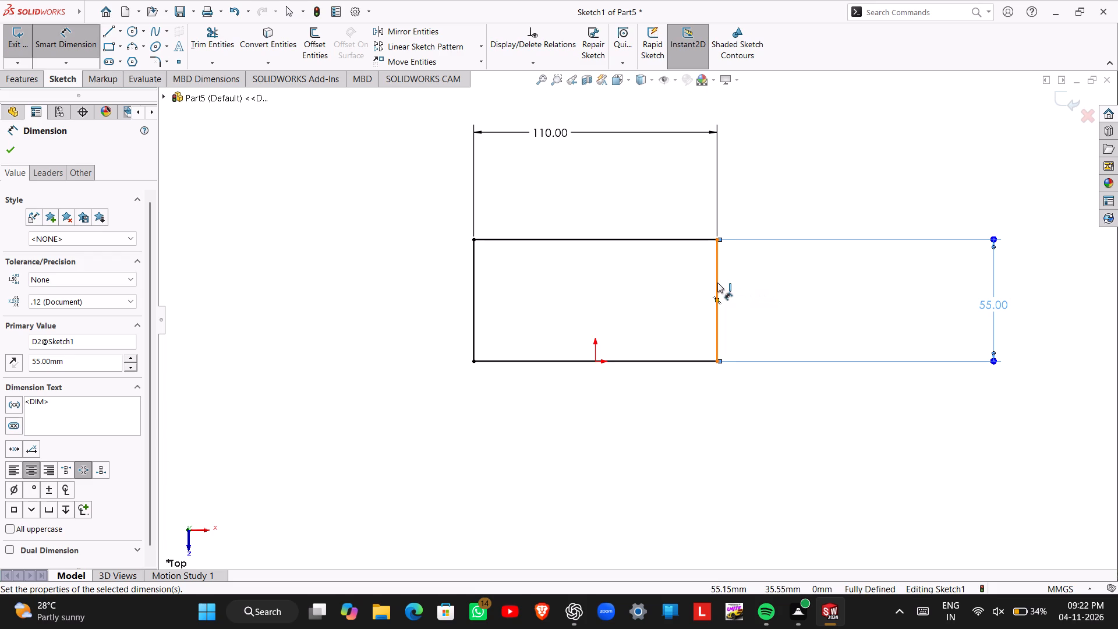
{"action": "key", "text": "Escape"}
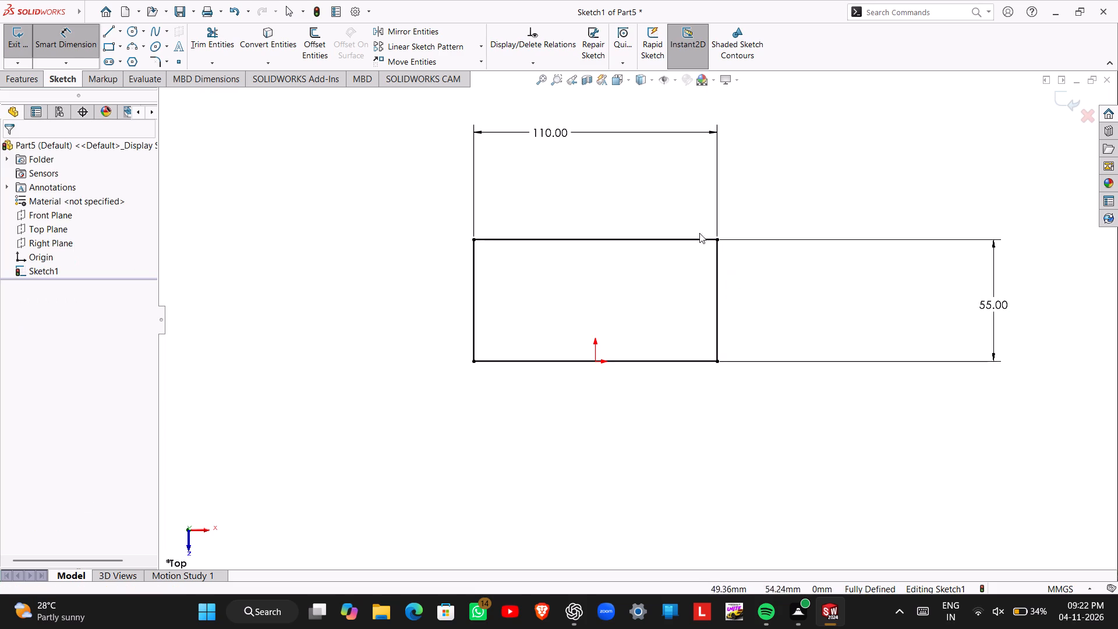
{"action": "left_click", "coordinate": [118, 28]}
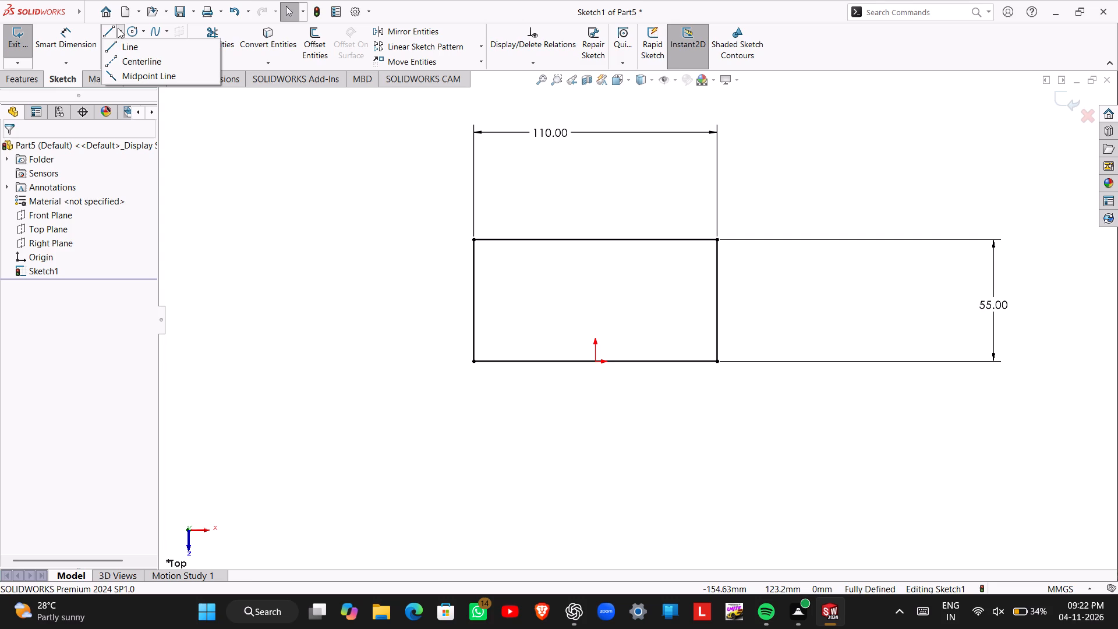
{"action": "left_click", "coordinate": [118, 59]}
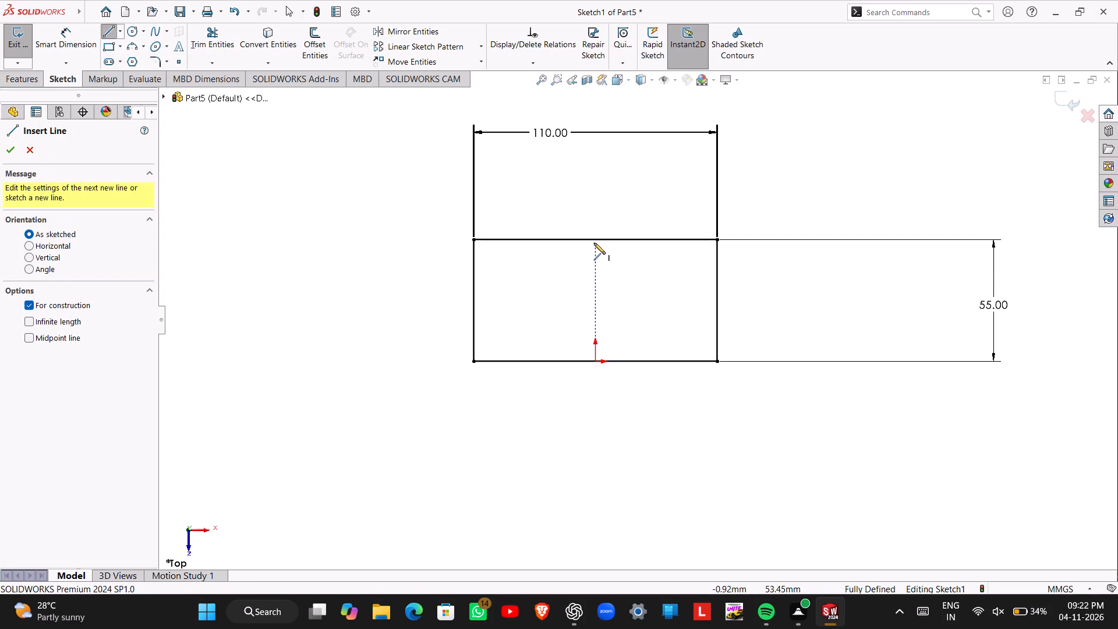
{"action": "left_click", "coordinate": [593, 238]}
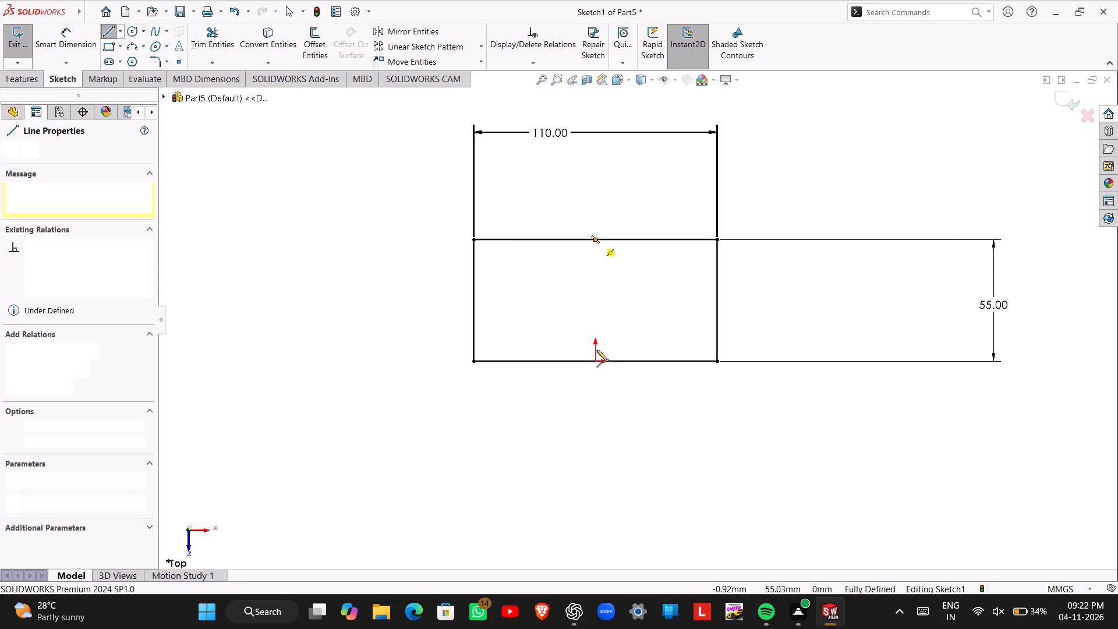
{"action": "left_click", "coordinate": [595, 361]}
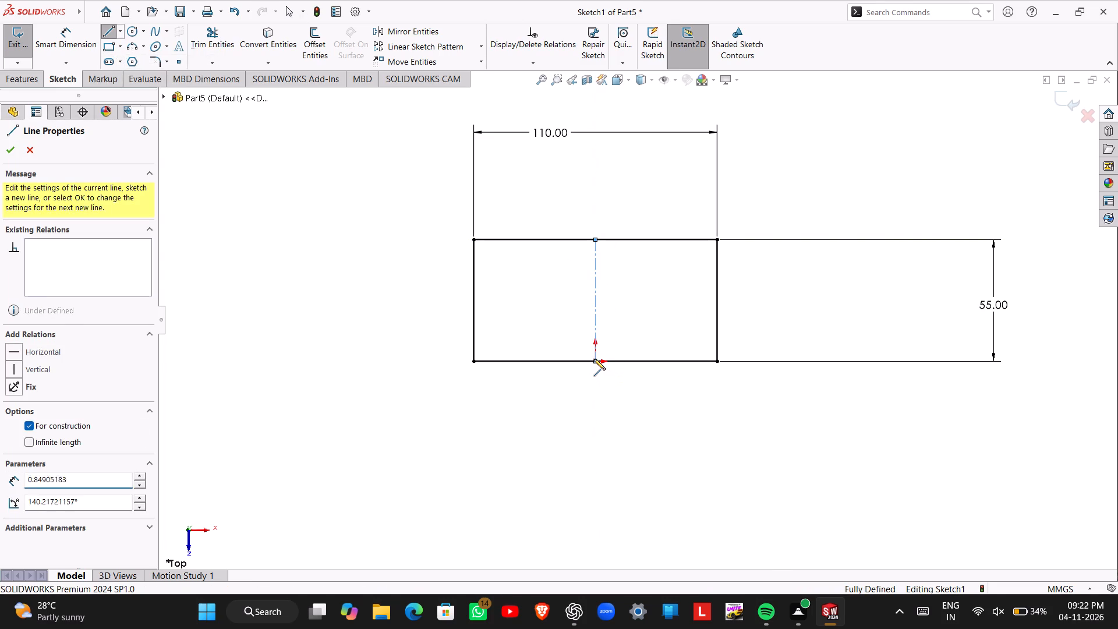
{"action": "key", "text": "Escape"}
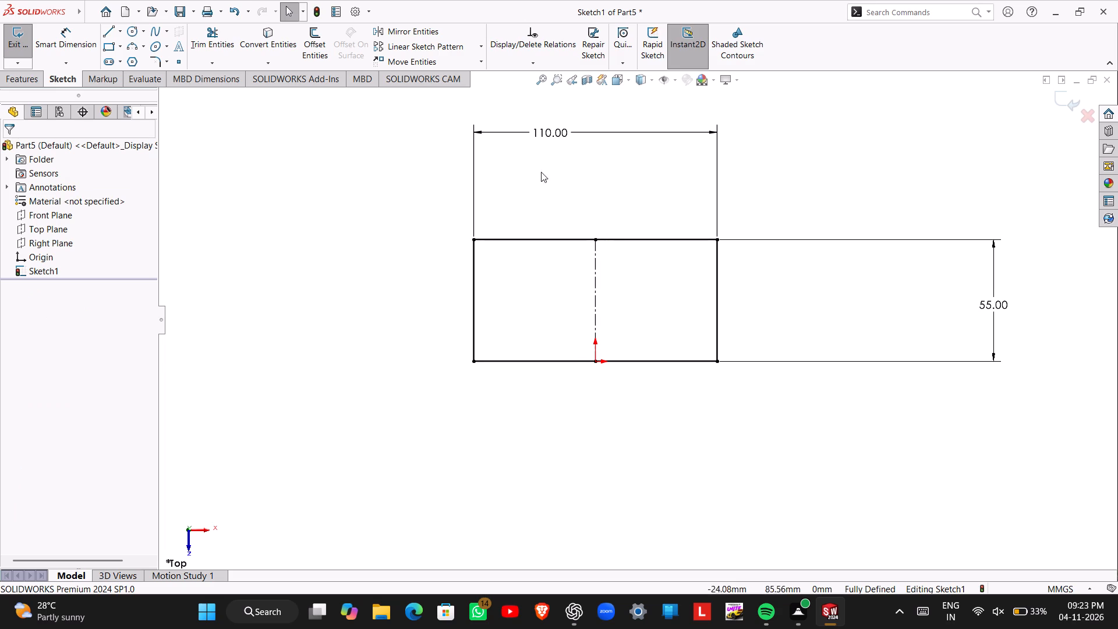
Sketch a vertical construction line from the rectangle's top edge to its bottom edge, about 43 mm left of the origin.
{"action": "left_click", "coordinate": [106, 34]}
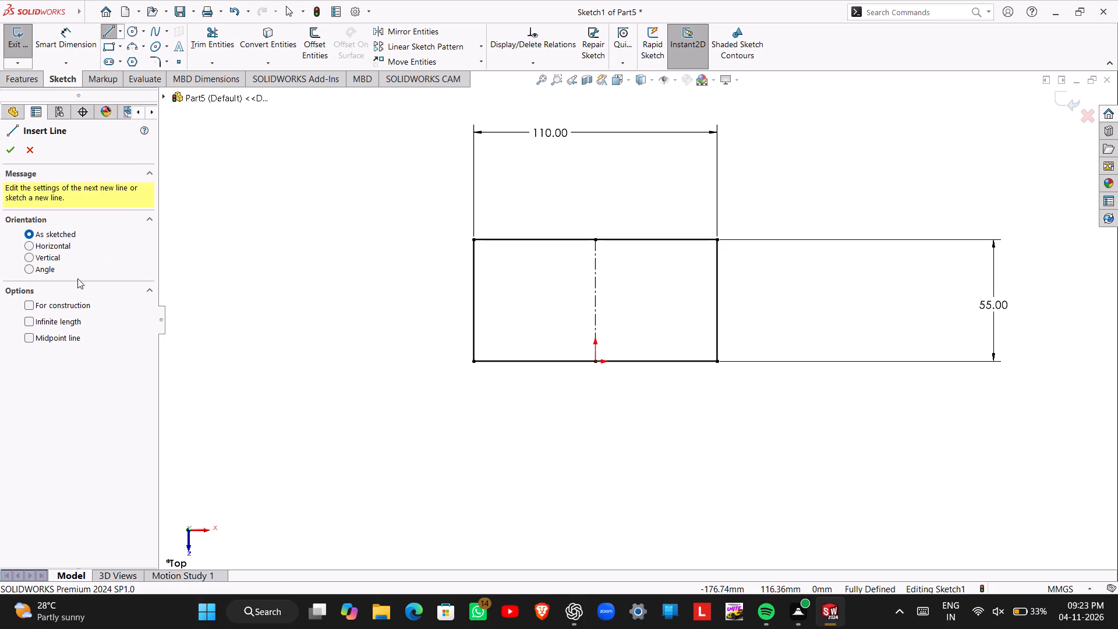
{"action": "left_click", "coordinate": [31, 304]}
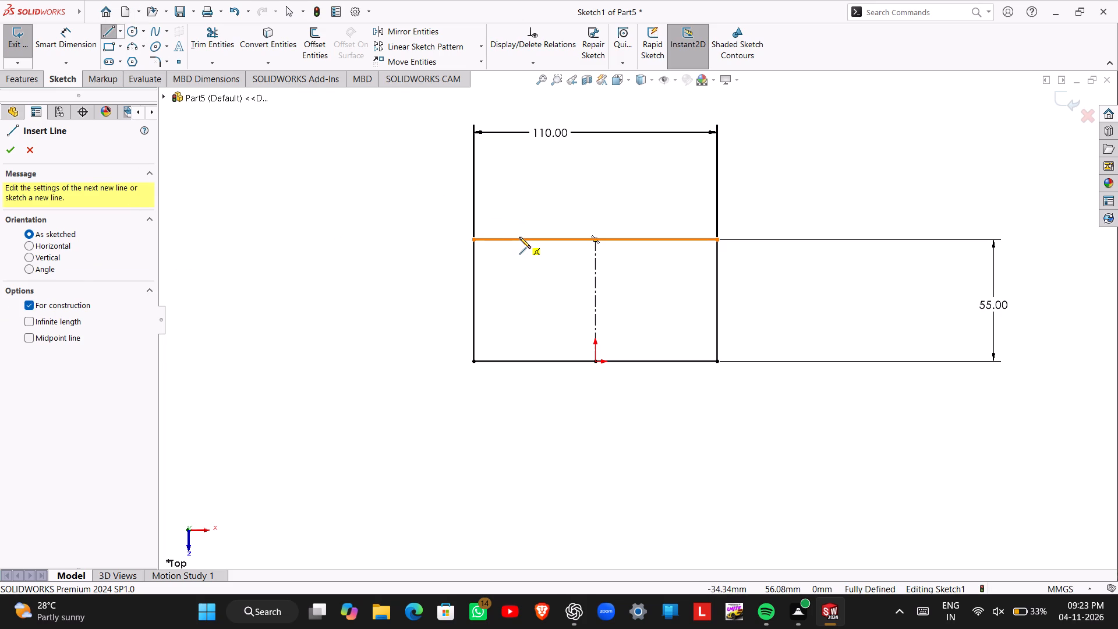
{"action": "left_click", "coordinate": [500, 240]}
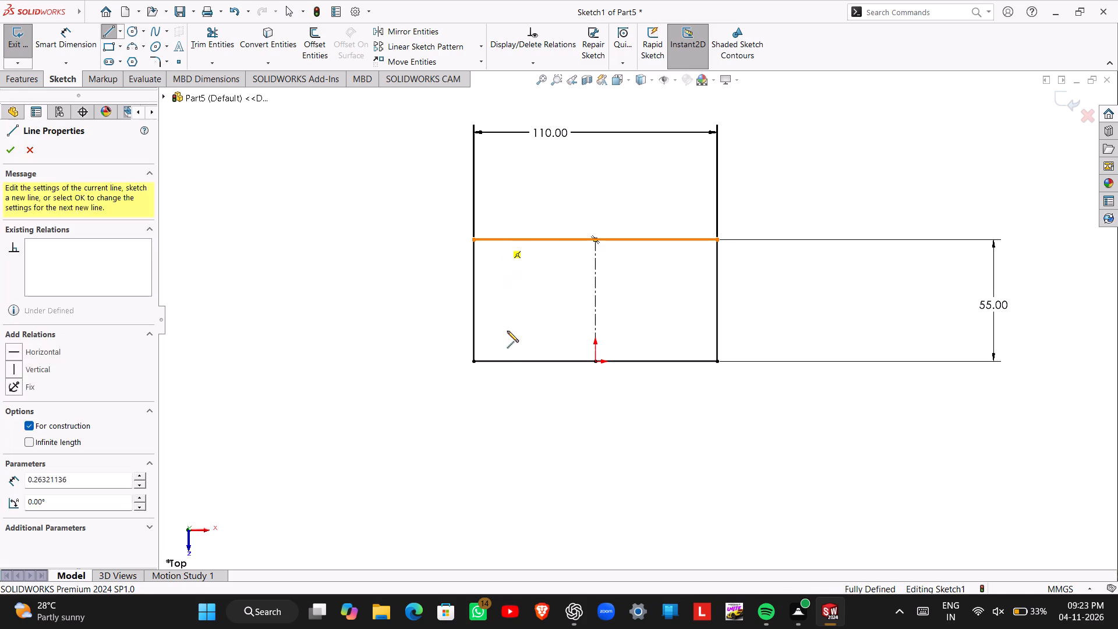
{"action": "left_click", "coordinate": [501, 361]}
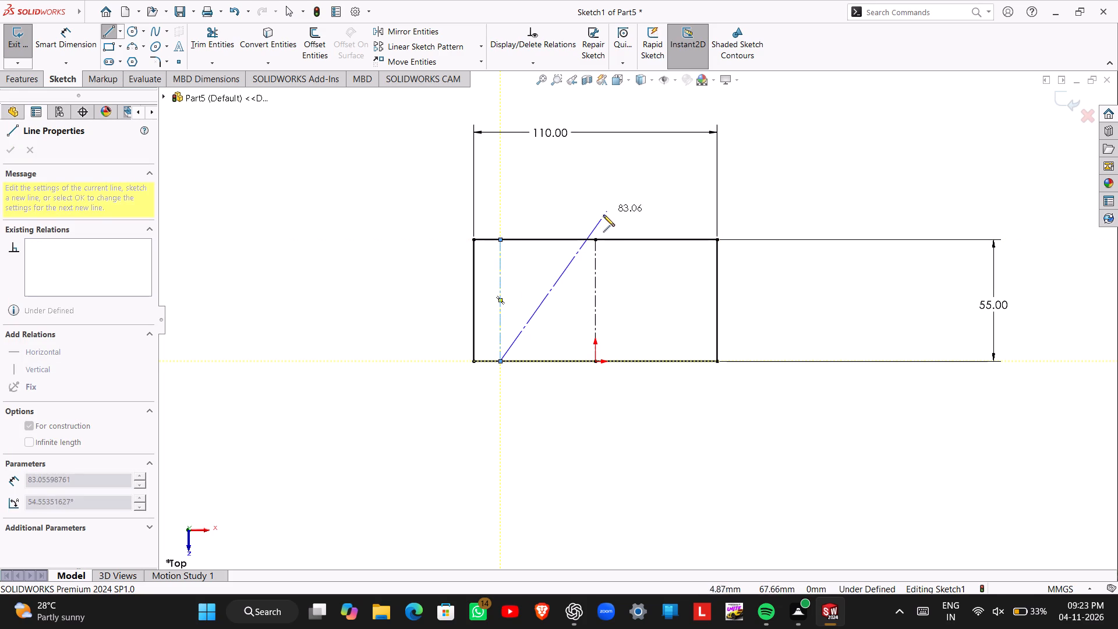
{"action": "key", "text": "Escape"}
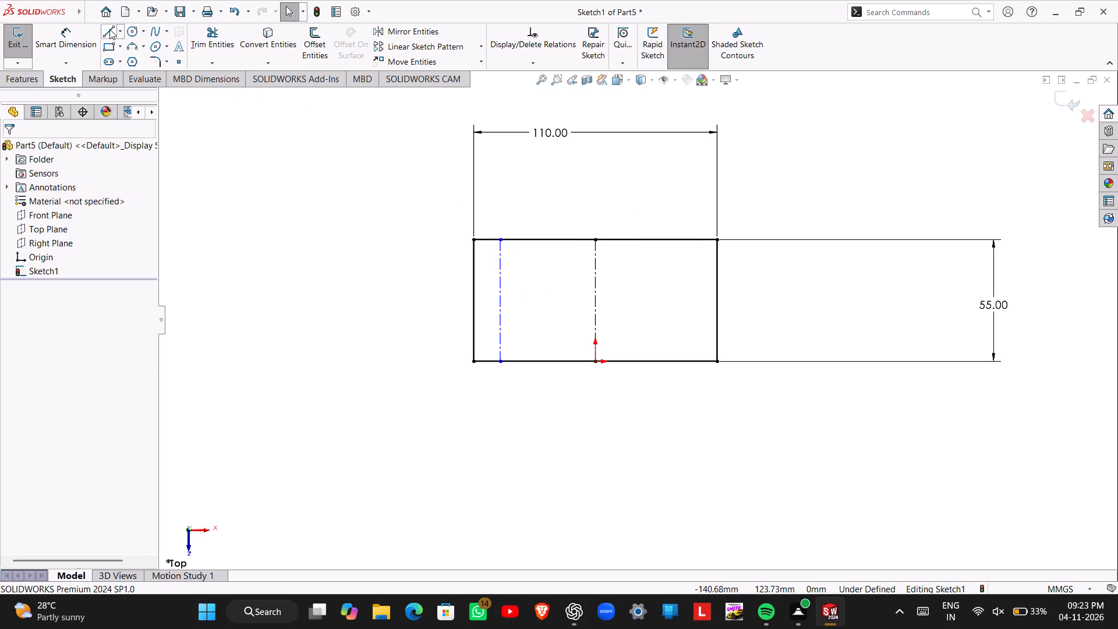
Sketch two circles centred on the left construction line: radius about 6.3 mm near the top edge, about 7.4 mm near the bottom edge.
{"action": "left_click", "coordinate": [129, 30]}
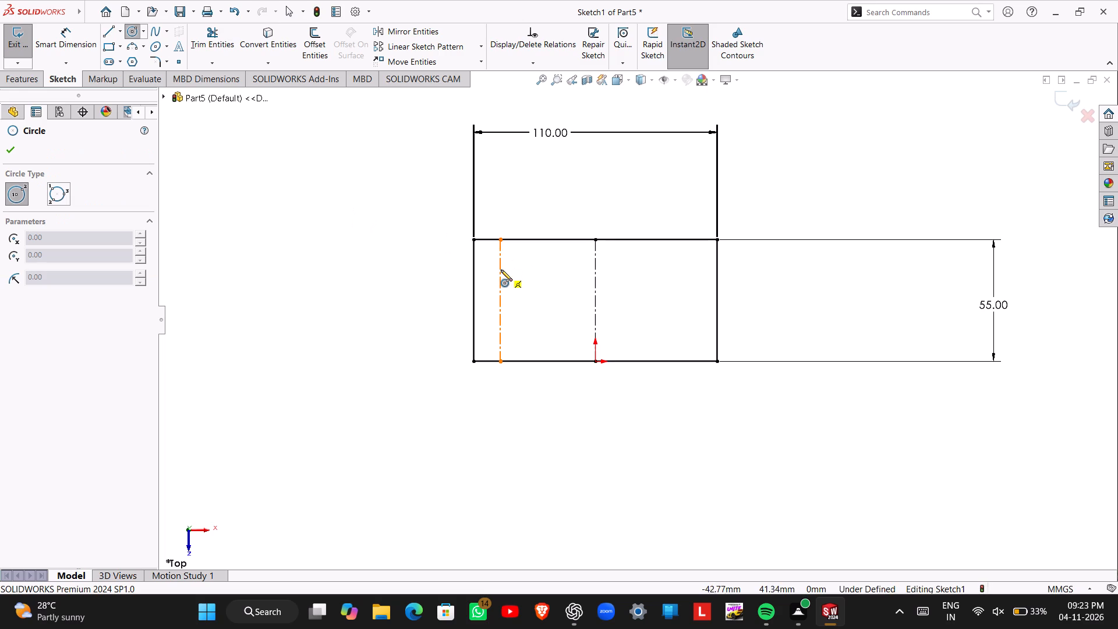
{"action": "left_click", "coordinate": [499, 270]}
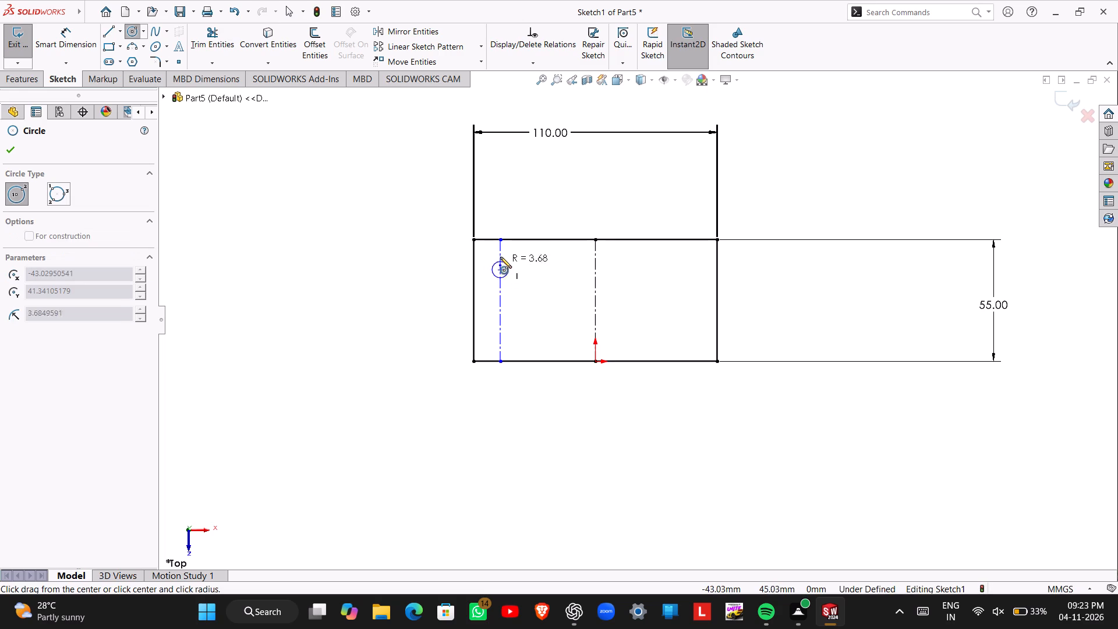
{"action": "left_click", "coordinate": [500, 256]}
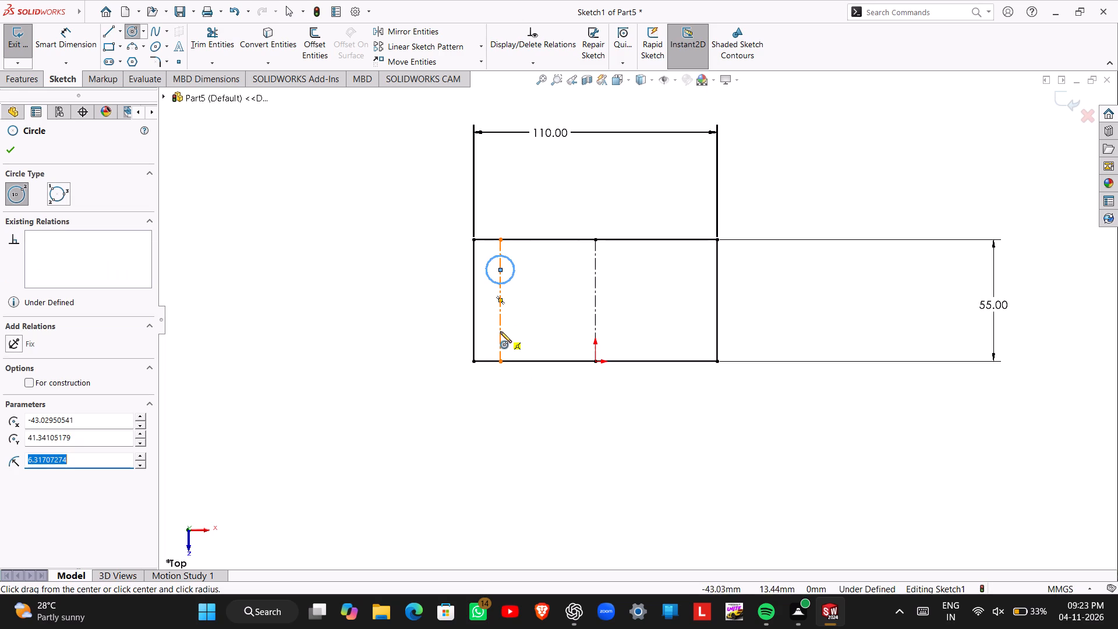
{"action": "left_click", "coordinate": [498, 333]}
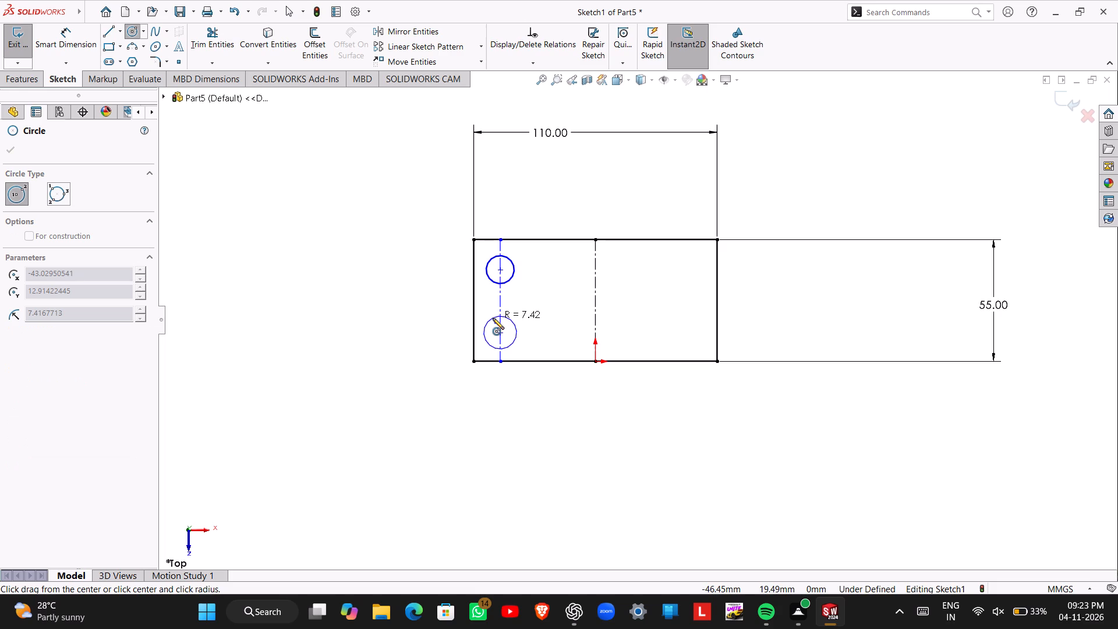
{"action": "left_click", "coordinate": [493, 318]}
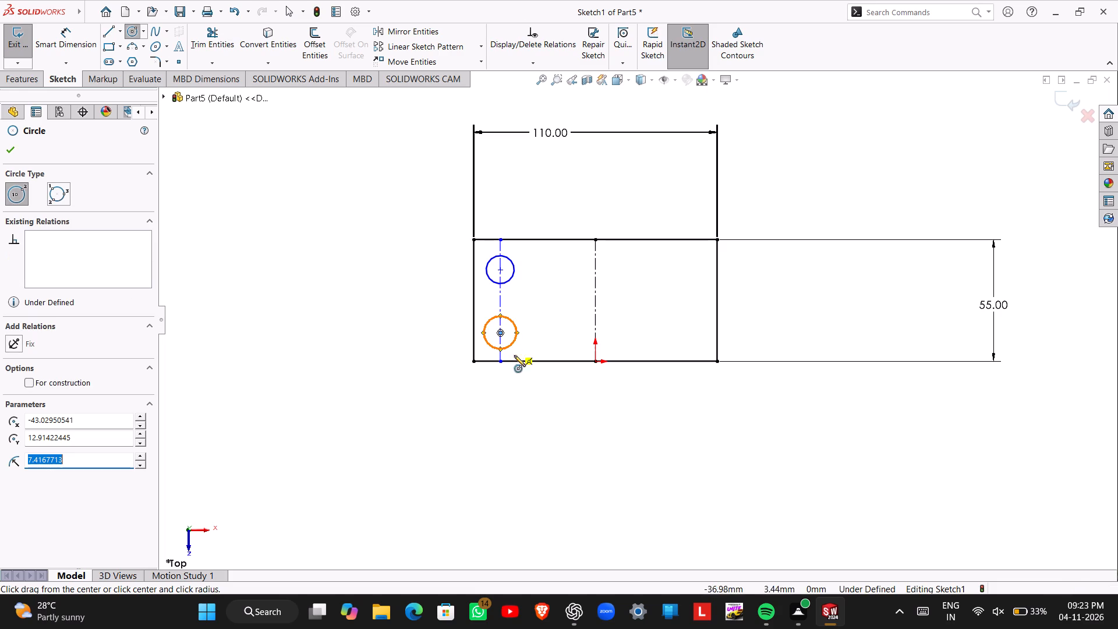
{"action": "key", "text": "Escape"}
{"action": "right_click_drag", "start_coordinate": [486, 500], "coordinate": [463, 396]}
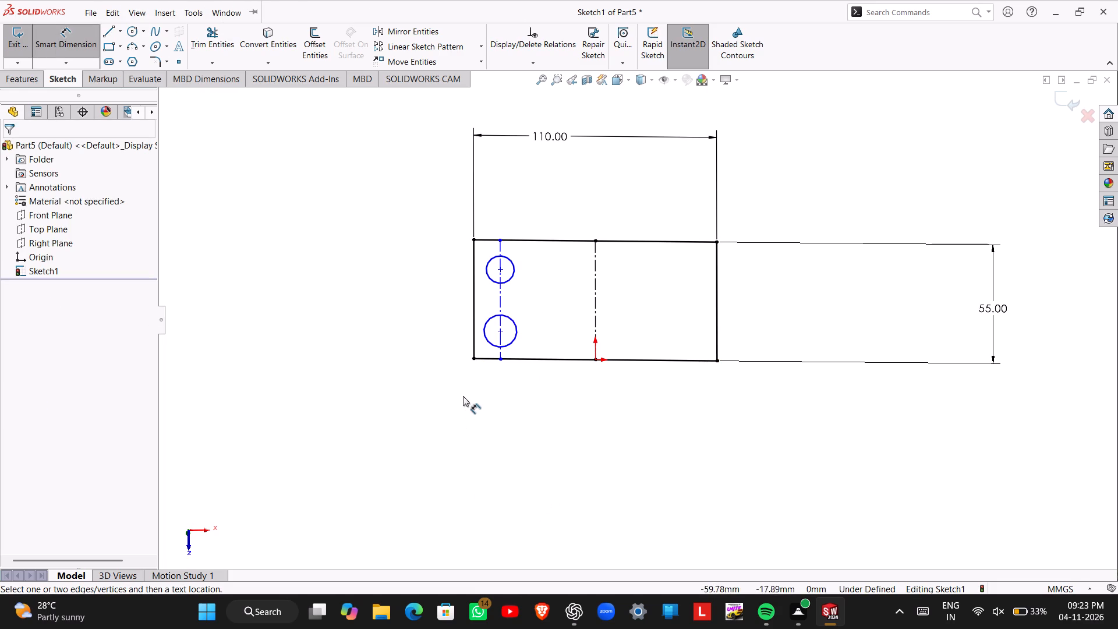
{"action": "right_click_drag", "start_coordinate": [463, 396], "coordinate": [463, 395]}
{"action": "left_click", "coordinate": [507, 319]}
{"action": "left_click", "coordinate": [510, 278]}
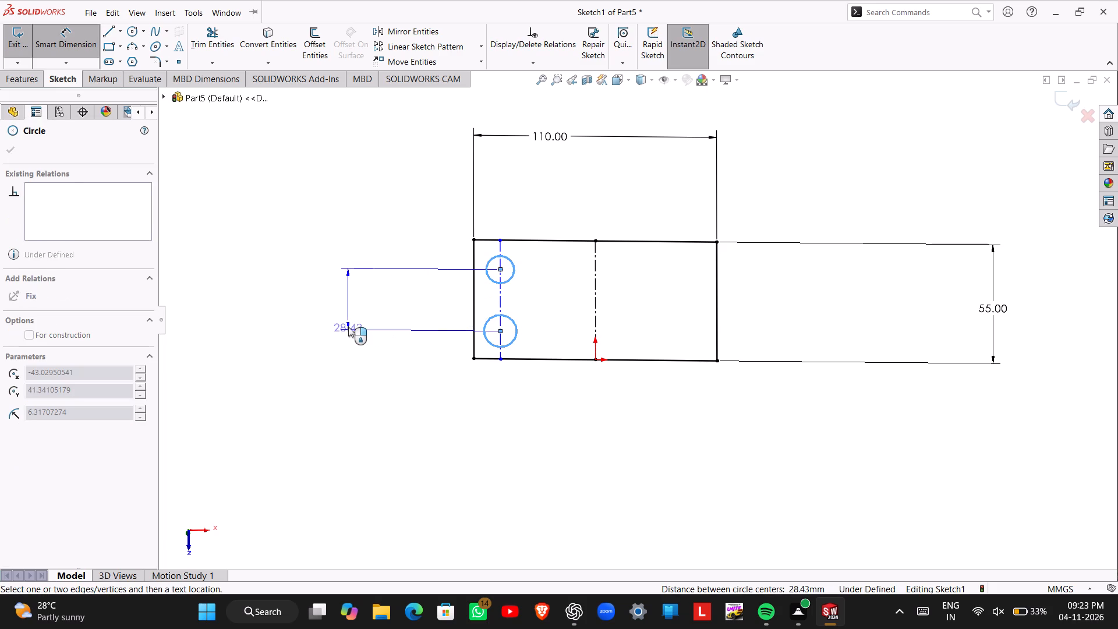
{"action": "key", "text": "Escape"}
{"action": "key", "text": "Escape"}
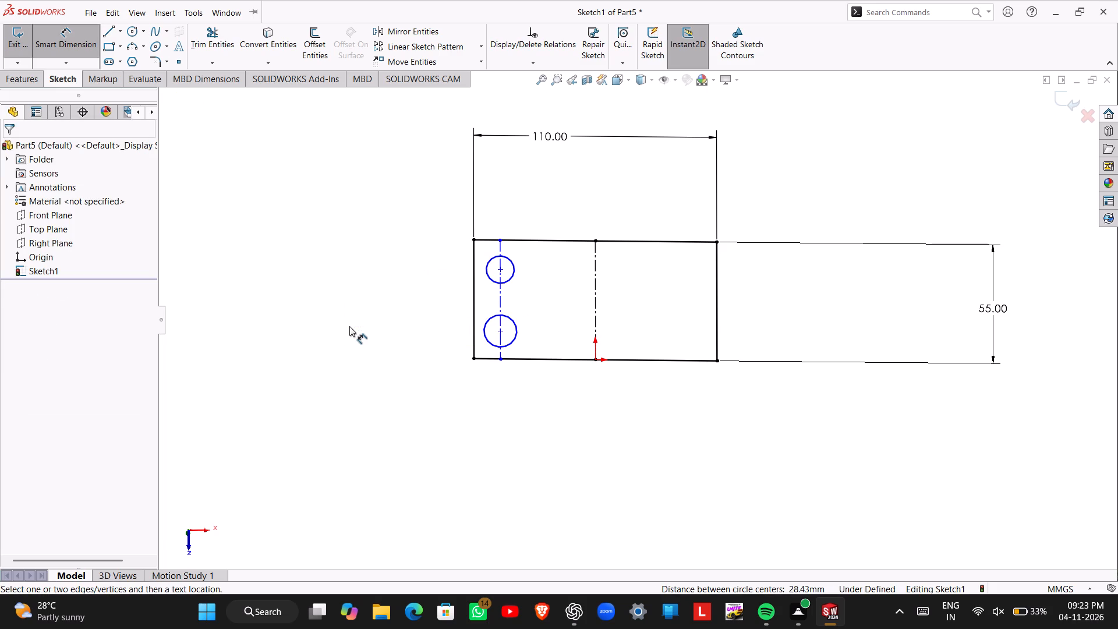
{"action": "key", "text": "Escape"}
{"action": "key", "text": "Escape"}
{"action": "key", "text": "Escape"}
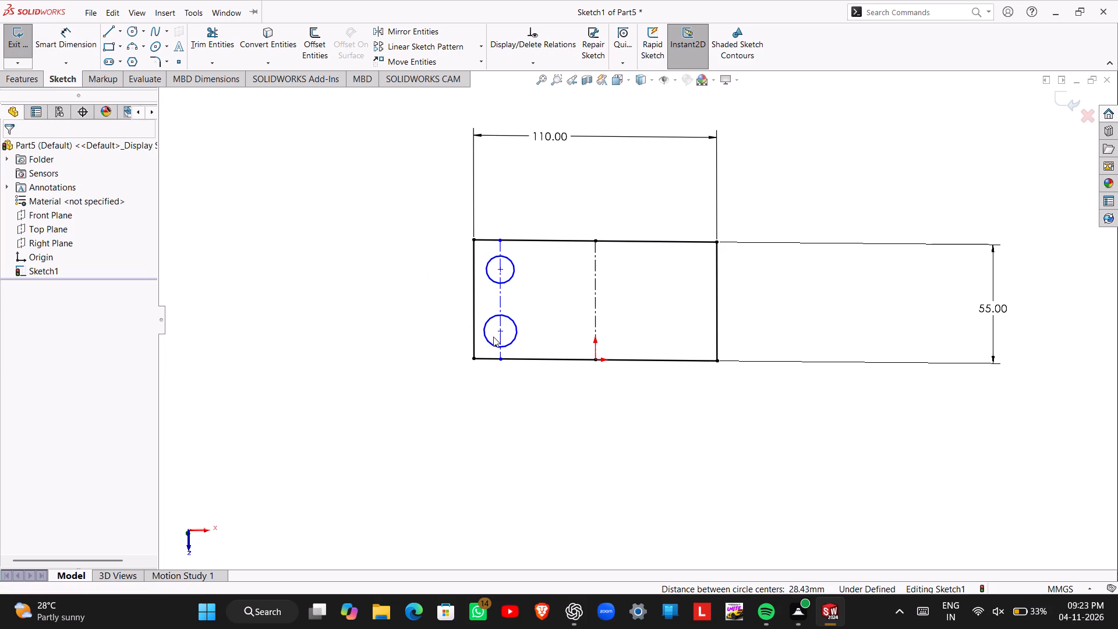
Add an Equal relation between the two circles on the left construction line.
{"action": "left_click", "coordinate": [485, 338]}
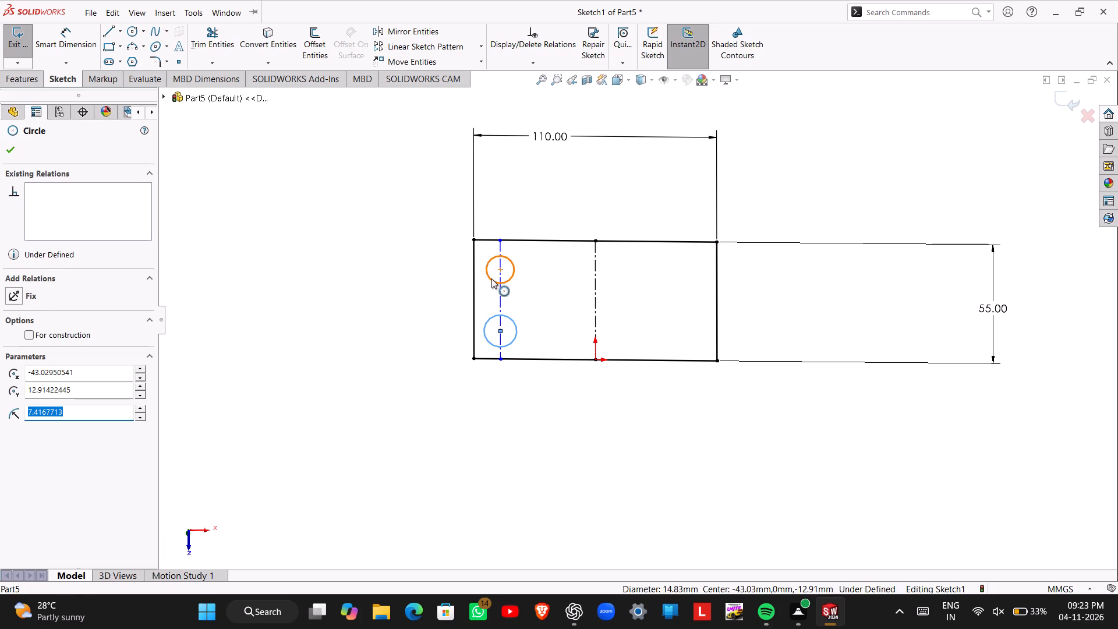
{"action": "left_click", "coordinate": [491, 278], "text": "ctrl"}
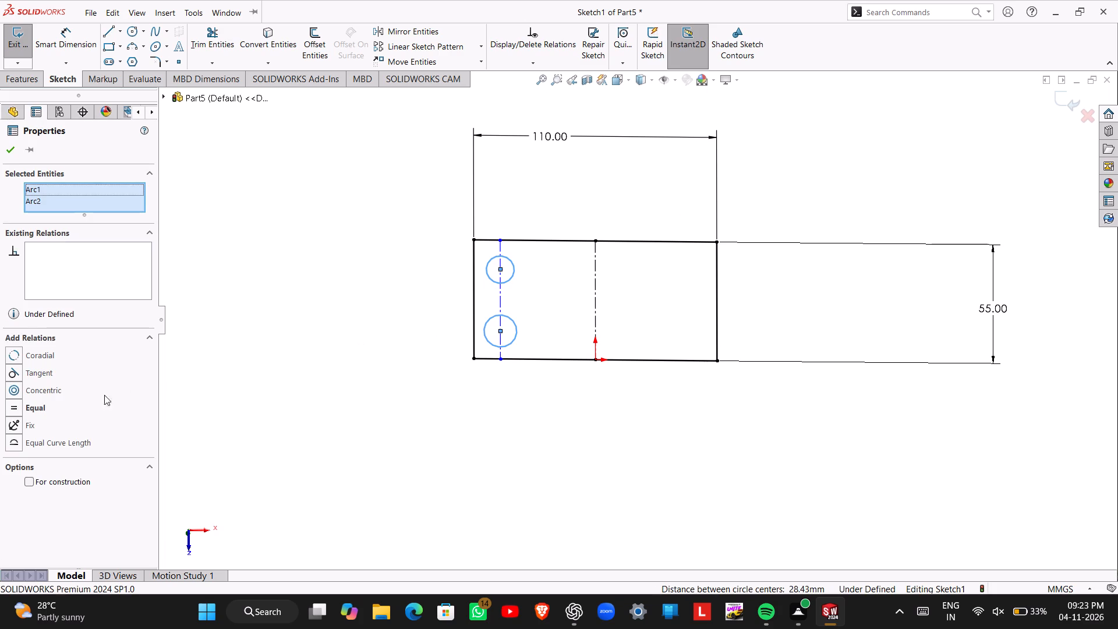
{"action": "left_click", "coordinate": [14, 405]}
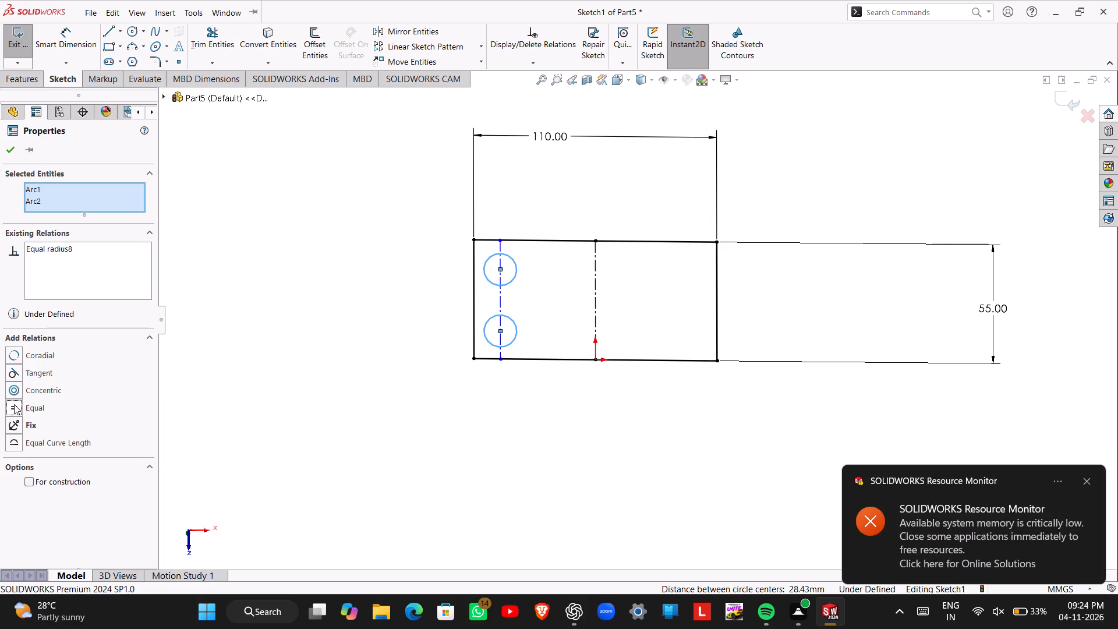
Dimension the lower circle with its centre 20 mm above the rectangle's bottom edge and its diameter 10 mm.
{"action": "right_click_drag", "start_coordinate": [313, 460], "coordinate": [313, 383]}
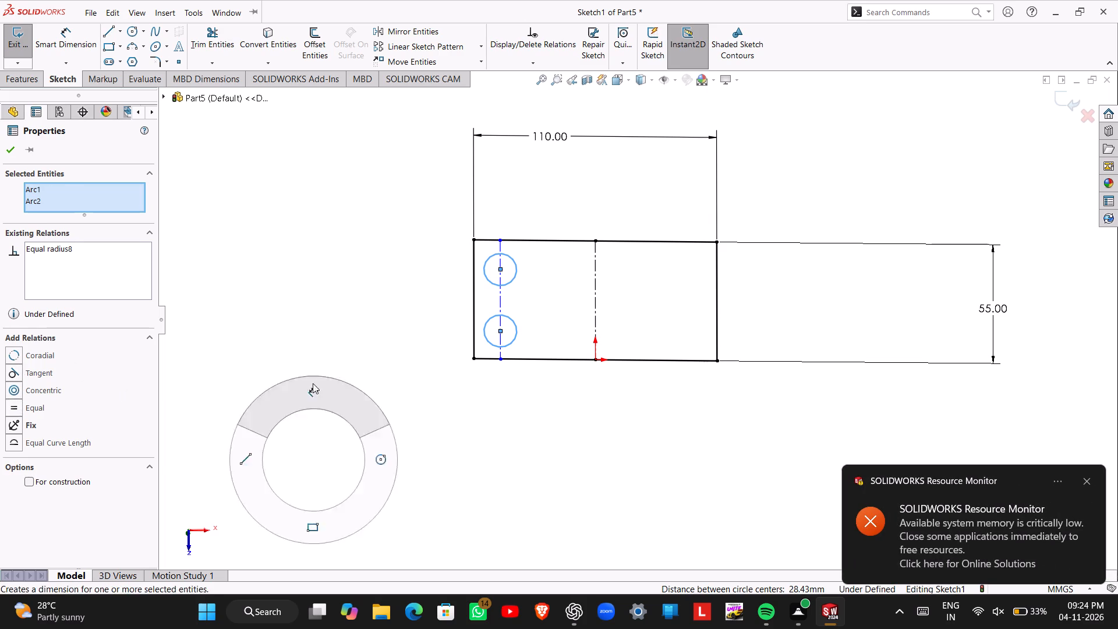
{"action": "right_click_drag", "start_coordinate": [313, 383], "coordinate": [317, 352]}
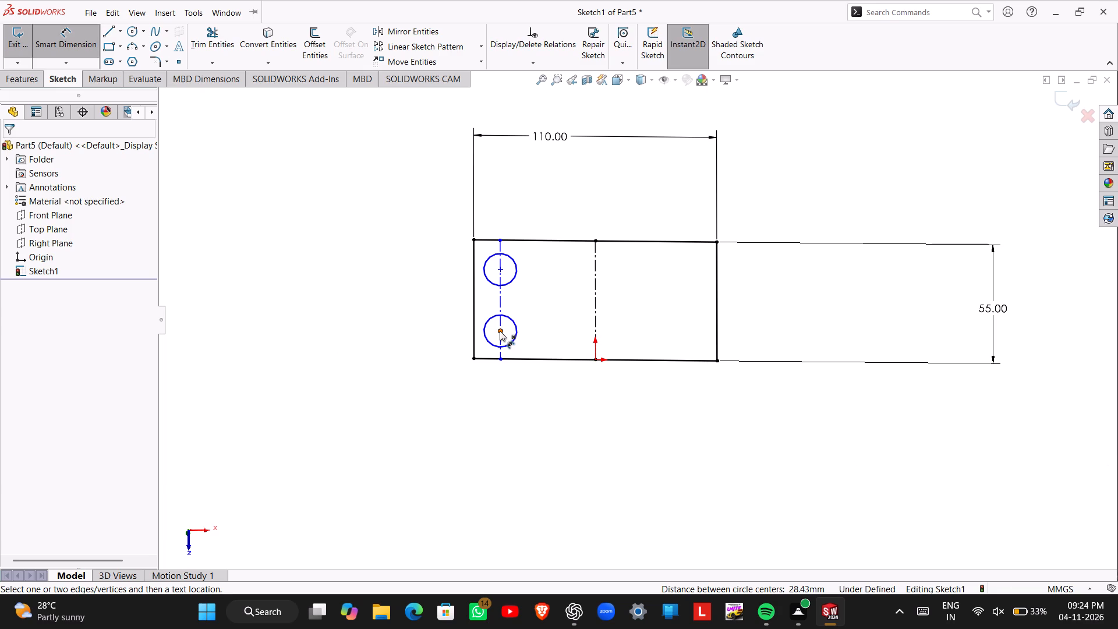
{"action": "left_click", "coordinate": [500, 331]}
{"action": "left_click", "coordinate": [484, 356]}
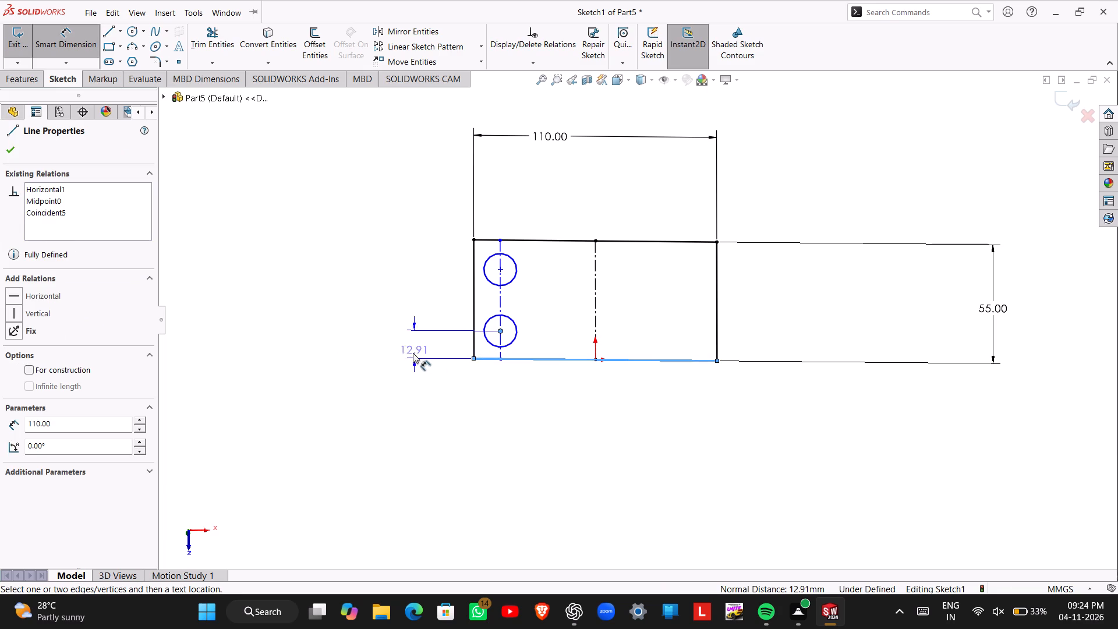
{"action": "left_click", "coordinate": [409, 342]}
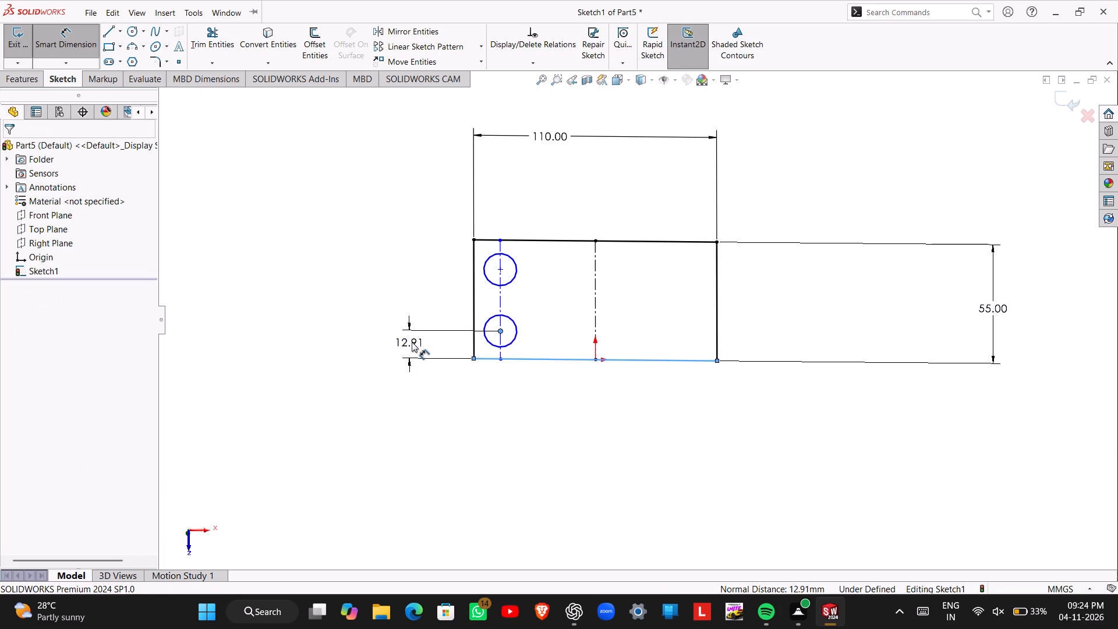
{"action": "type", "text": "20"}
{"action": "key", "text": "Return"}
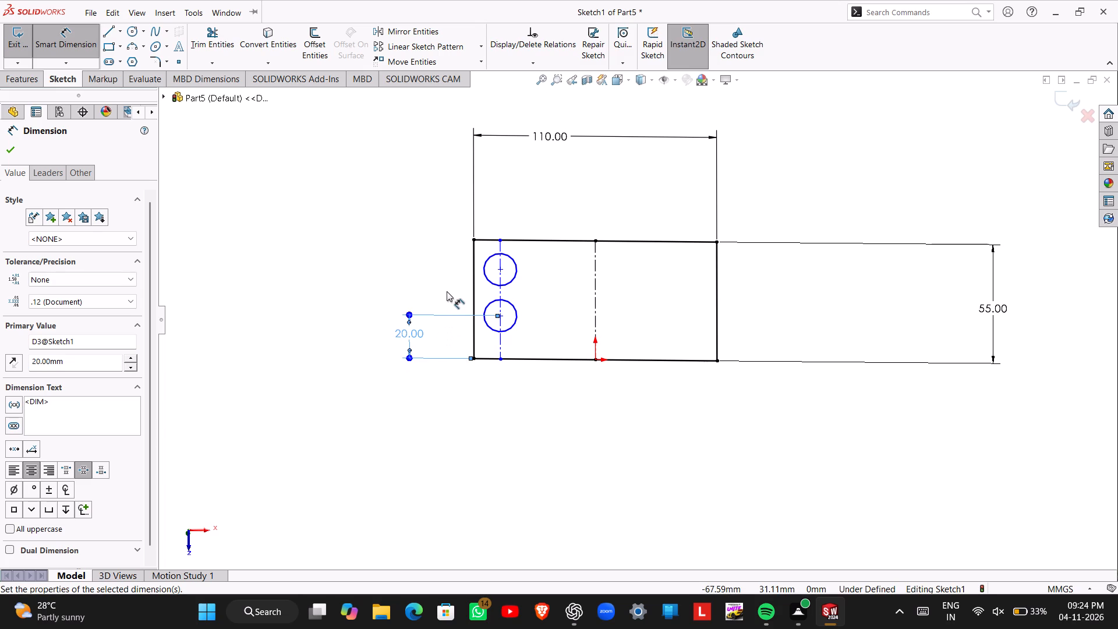
{"action": "left_click", "coordinate": [505, 331]}
{"action": "left_click", "coordinate": [495, 422]}
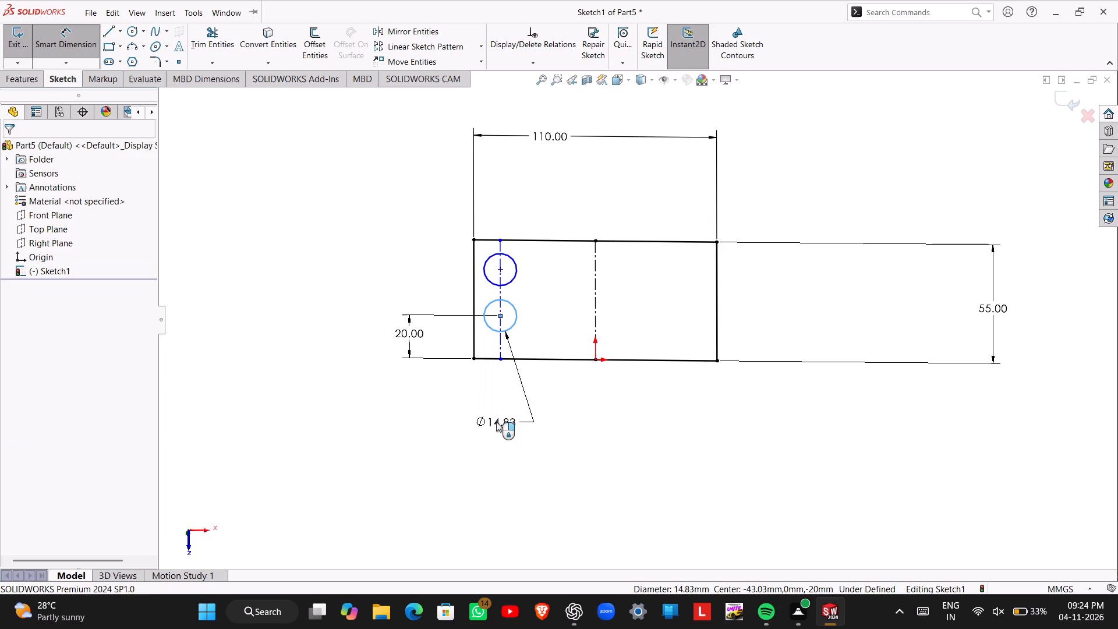
{"action": "type", "text": "10"}
{"action": "key", "text": "Return"}
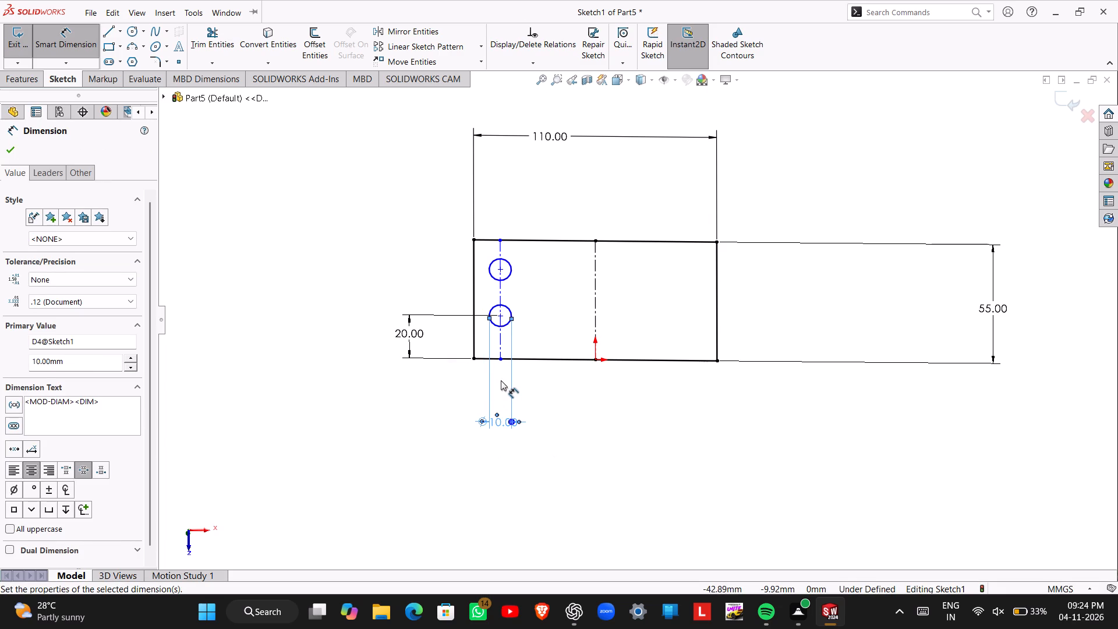
Dimension the vertical distance between the centres of the two left circles as 20 mm.
{"action": "left_click", "coordinate": [501, 268]}
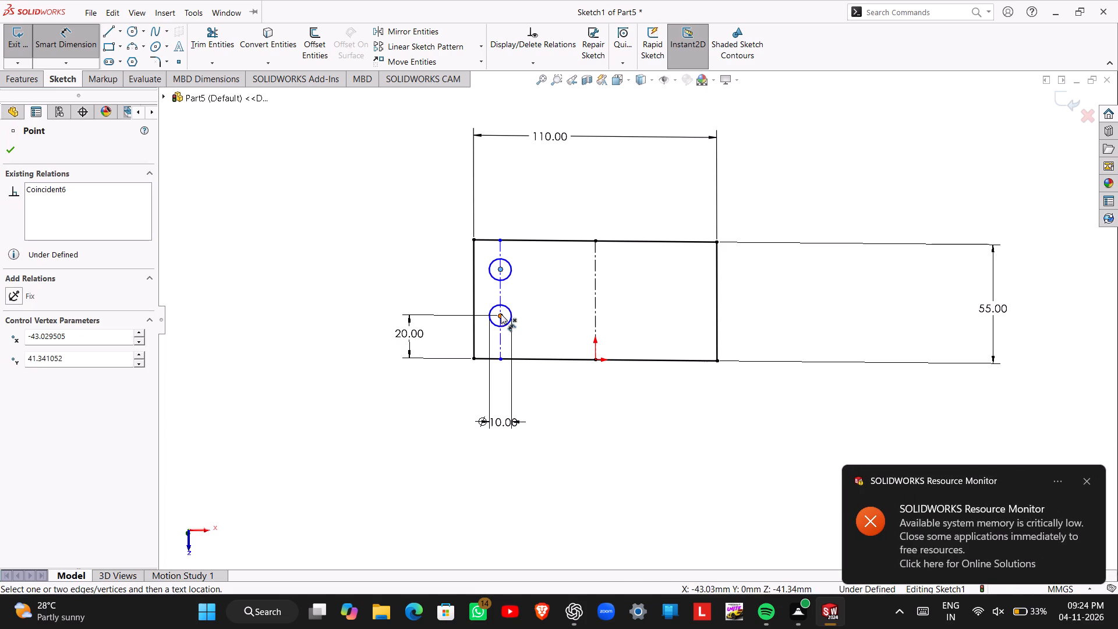
{"action": "left_click", "coordinate": [501, 314]}
{"action": "left_click", "coordinate": [418, 297]}
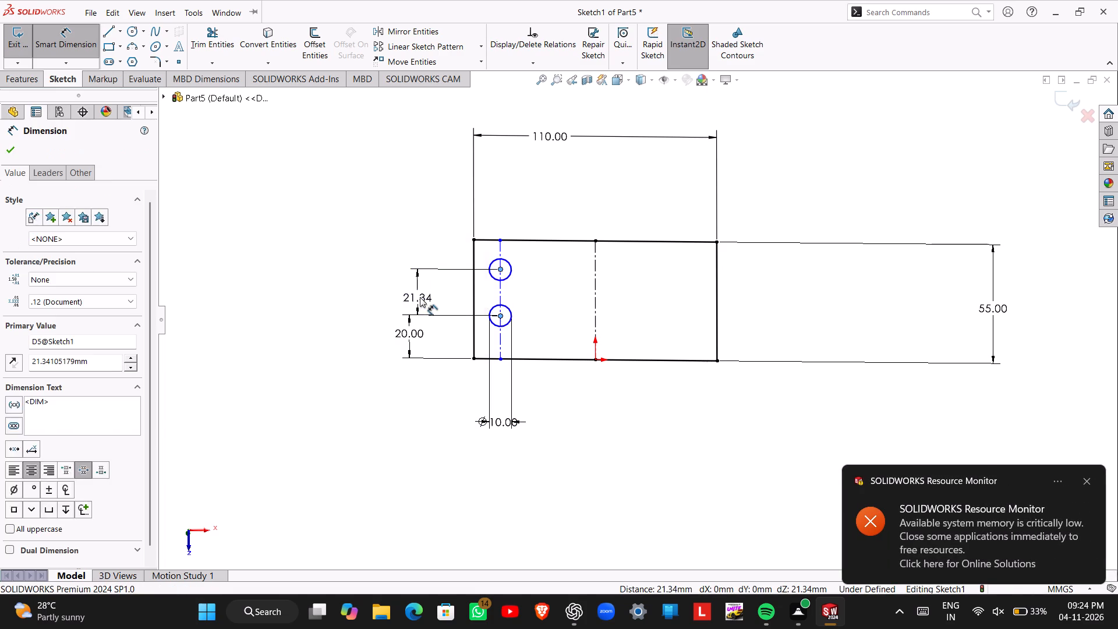
{"action": "type", "text": "20"}
{"action": "key", "text": "Return"}
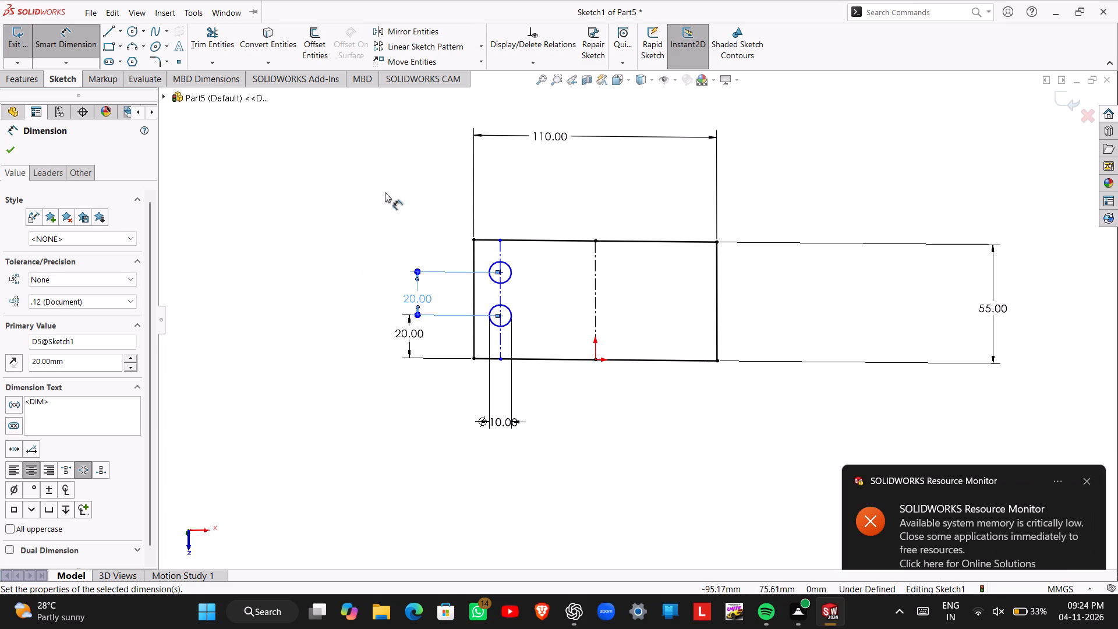
Mirror the two left circles about the vertical construction line through the origin.
{"action": "left_click", "coordinate": [399, 26]}
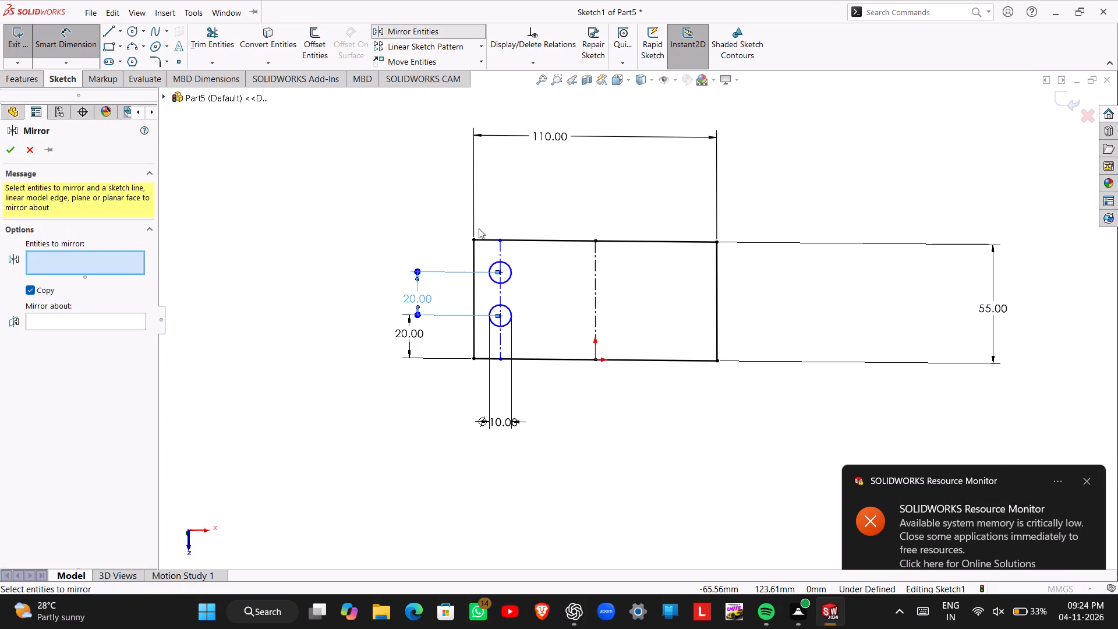
{"action": "left_click", "coordinate": [507, 277]}
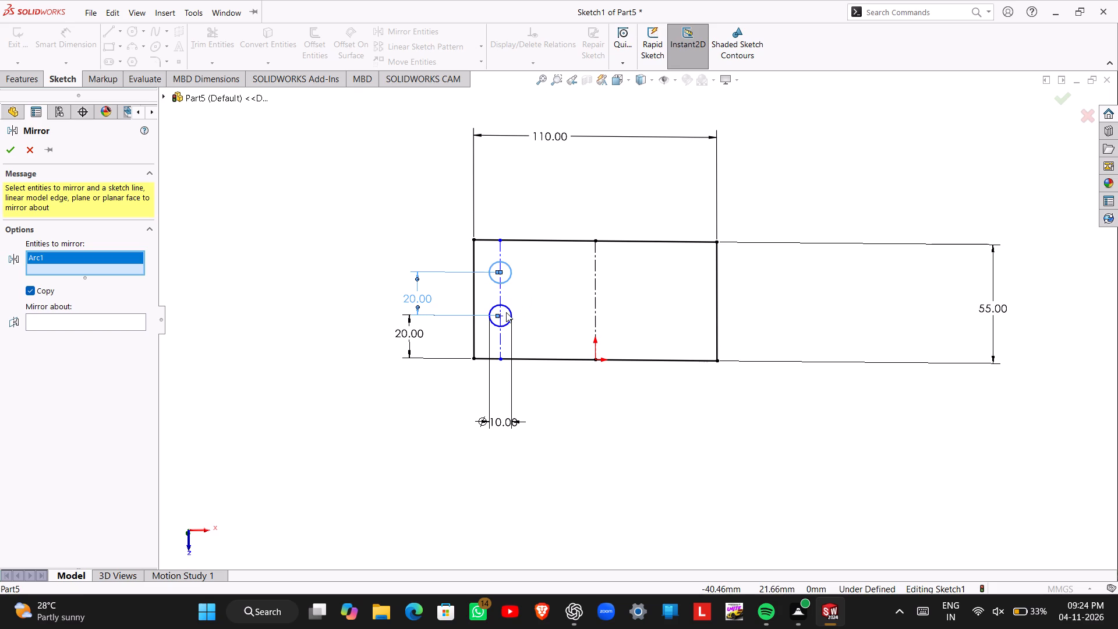
{"action": "left_click", "coordinate": [506, 306]}
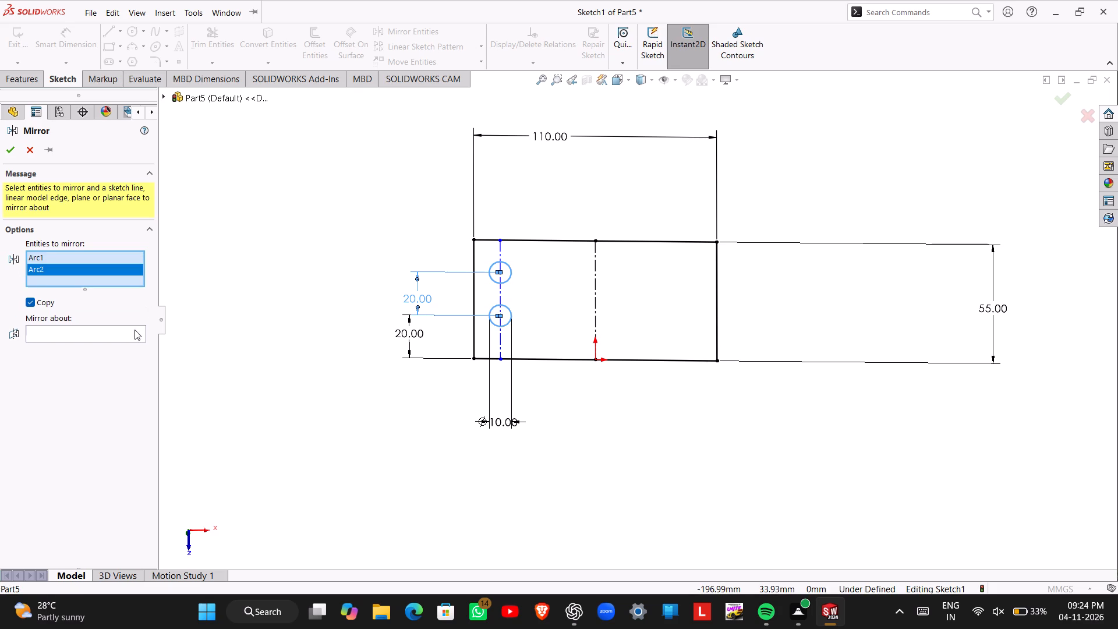
{"action": "left_click", "coordinate": [132, 330]}
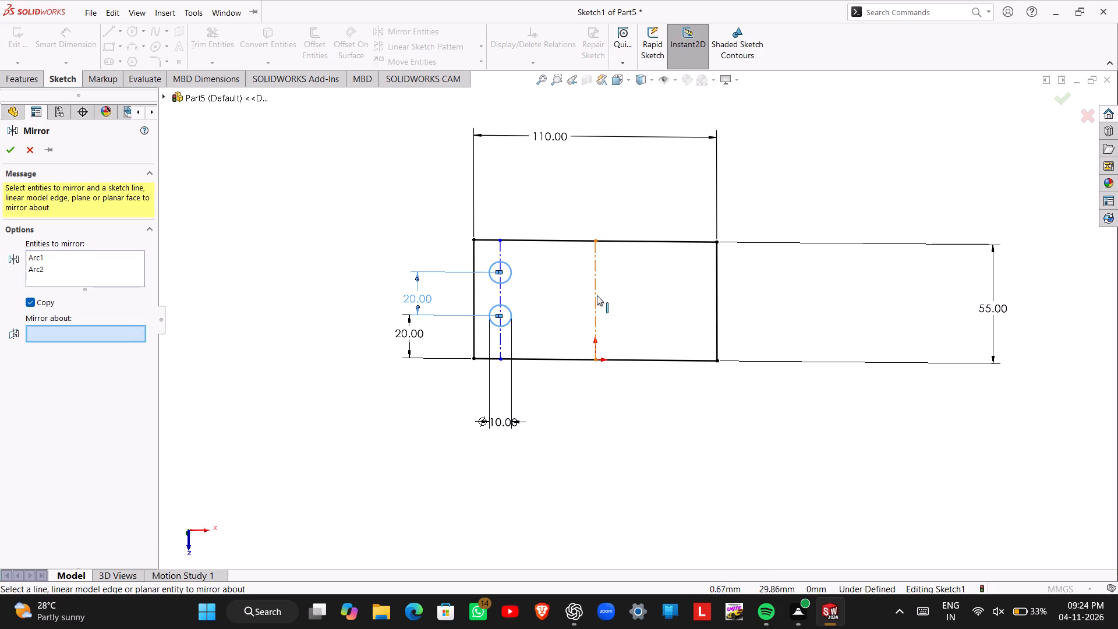
{"action": "left_click", "coordinate": [597, 295]}
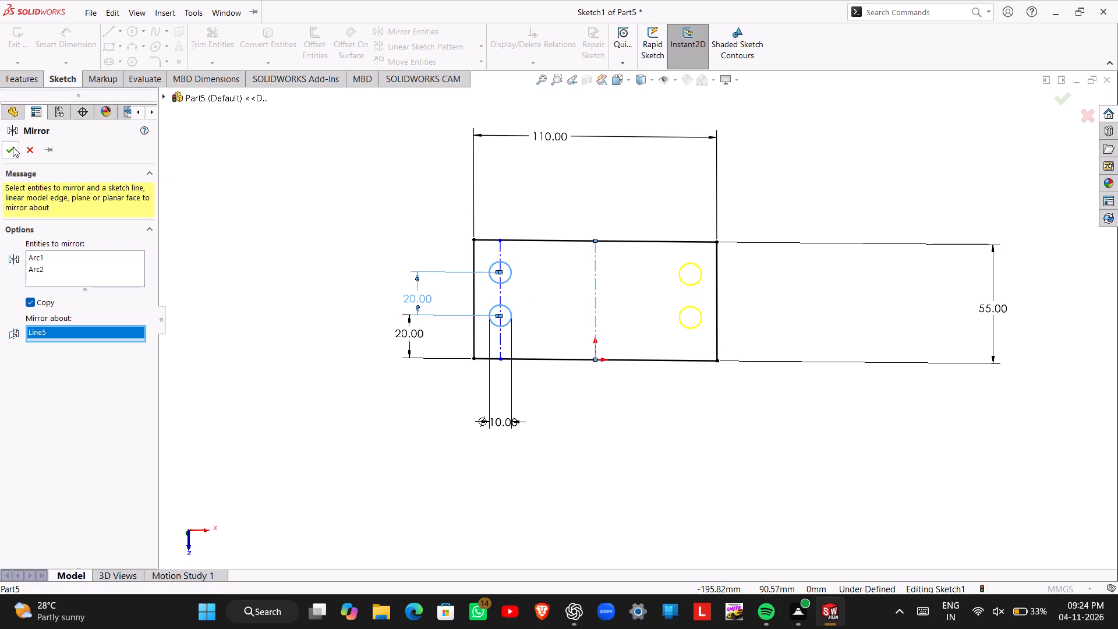
{"action": "left_click", "coordinate": [12, 147]}
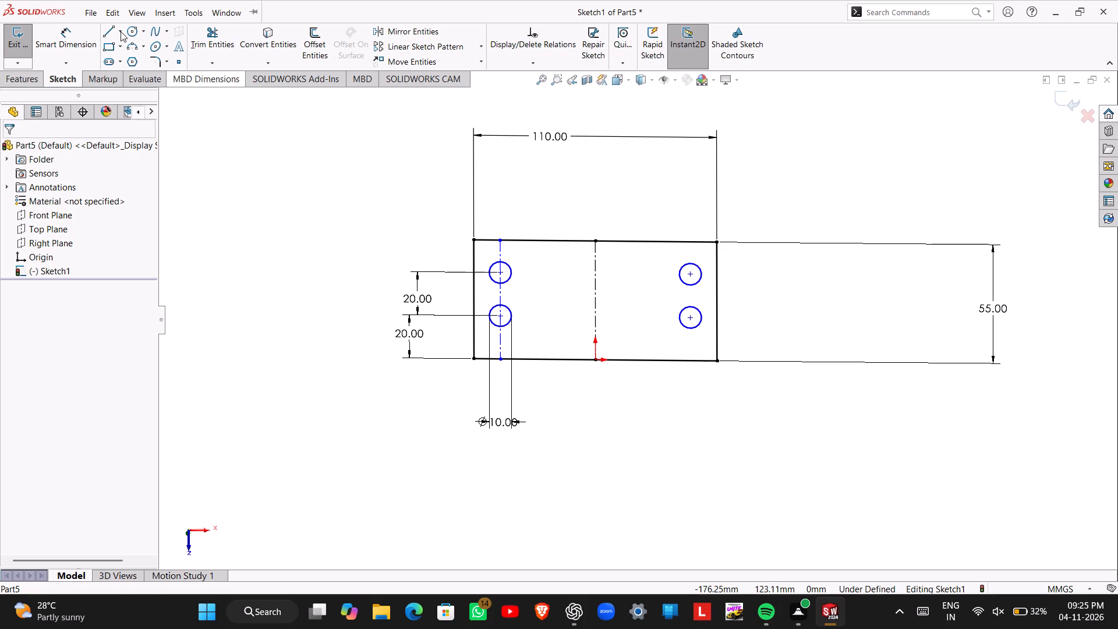
Dimension the distance between the left construction line and the central construction line as 84/2, giving 42 mm.
{"action": "left_click", "coordinate": [87, 38]}
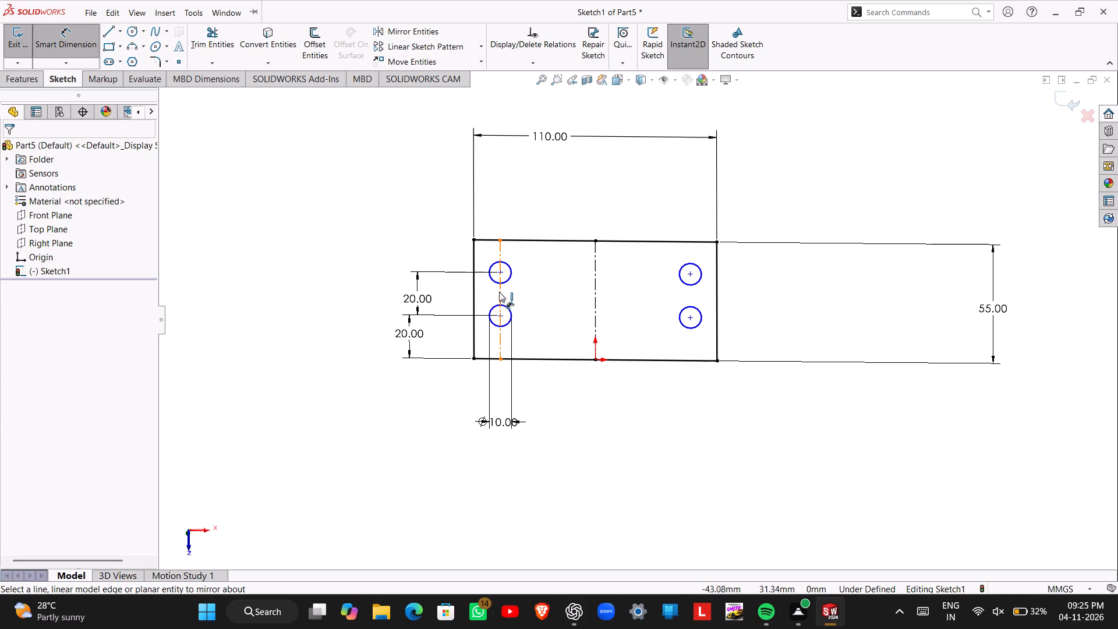
{"action": "left_click", "coordinate": [498, 292]}
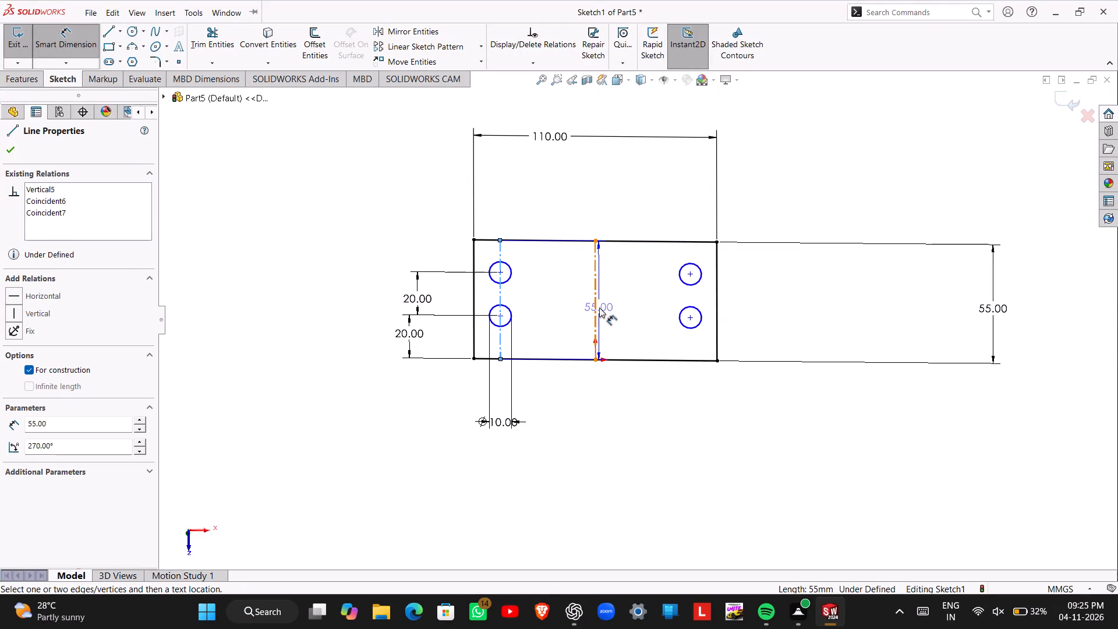
{"action": "left_click", "coordinate": [596, 308]}
{"action": "left_click", "coordinate": [569, 412]}
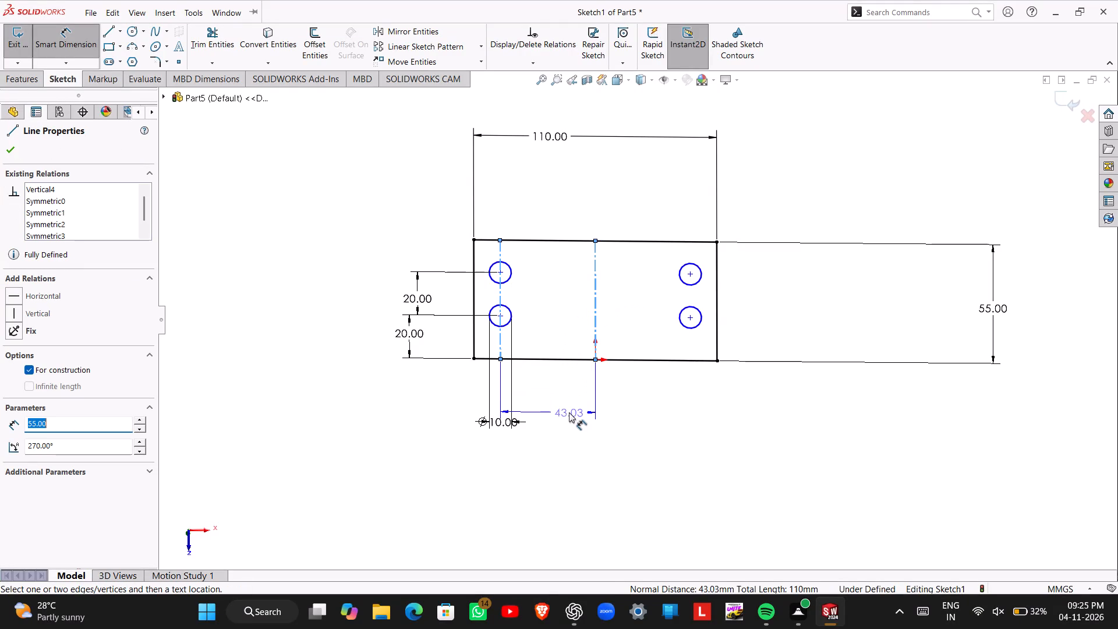
{"action": "type", "text": "84"}
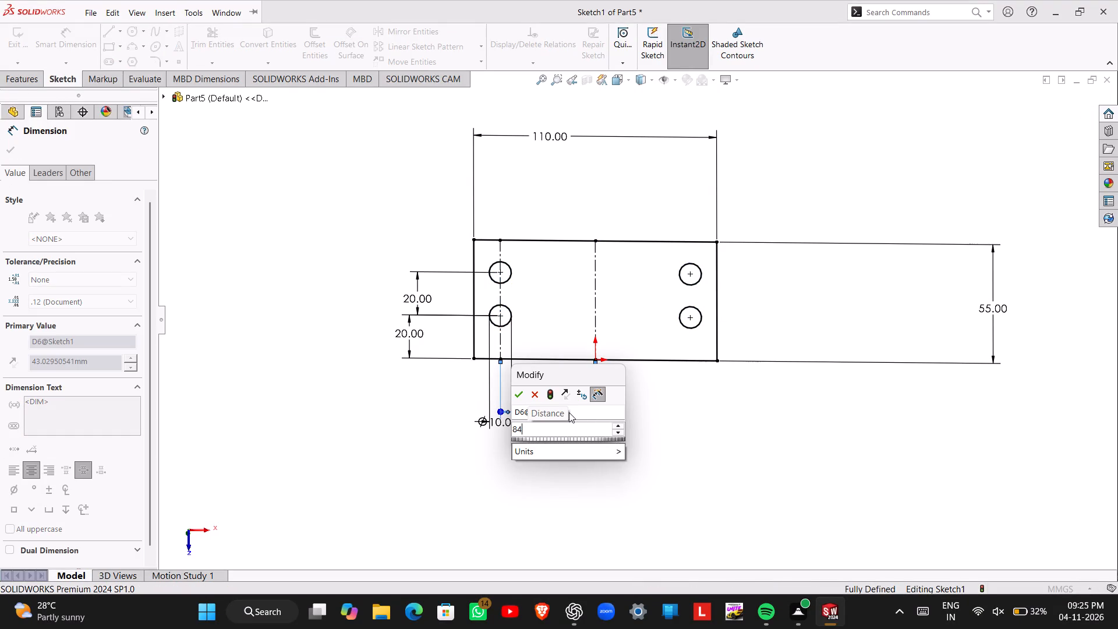
{"action": "key", "text": "slash"}
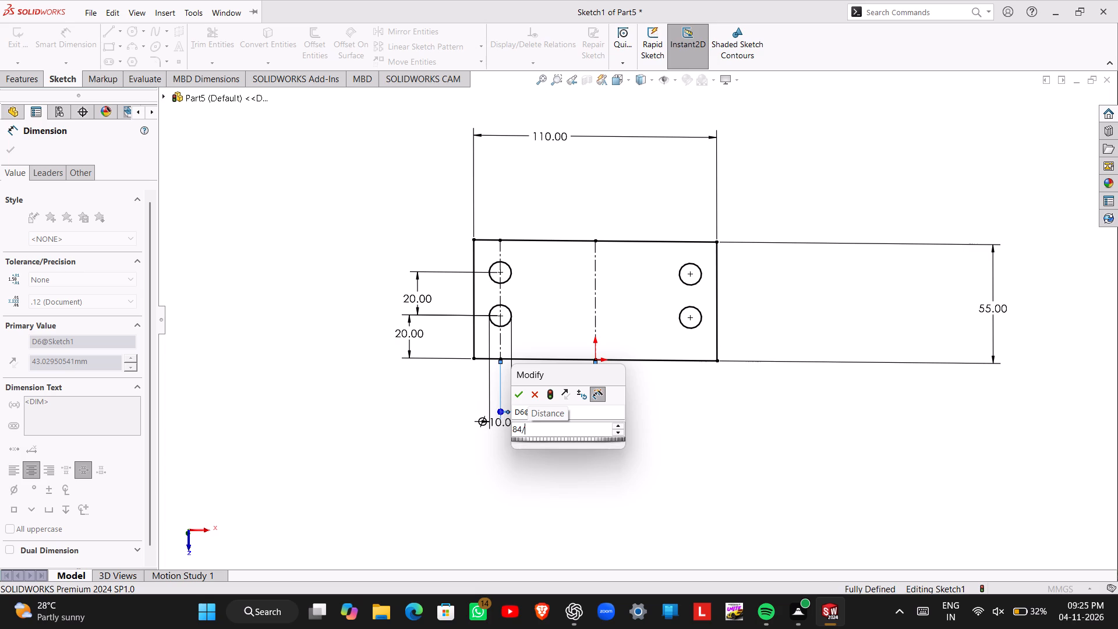
{"action": "key", "text": "2"}
{"action": "key", "text": "Return"}
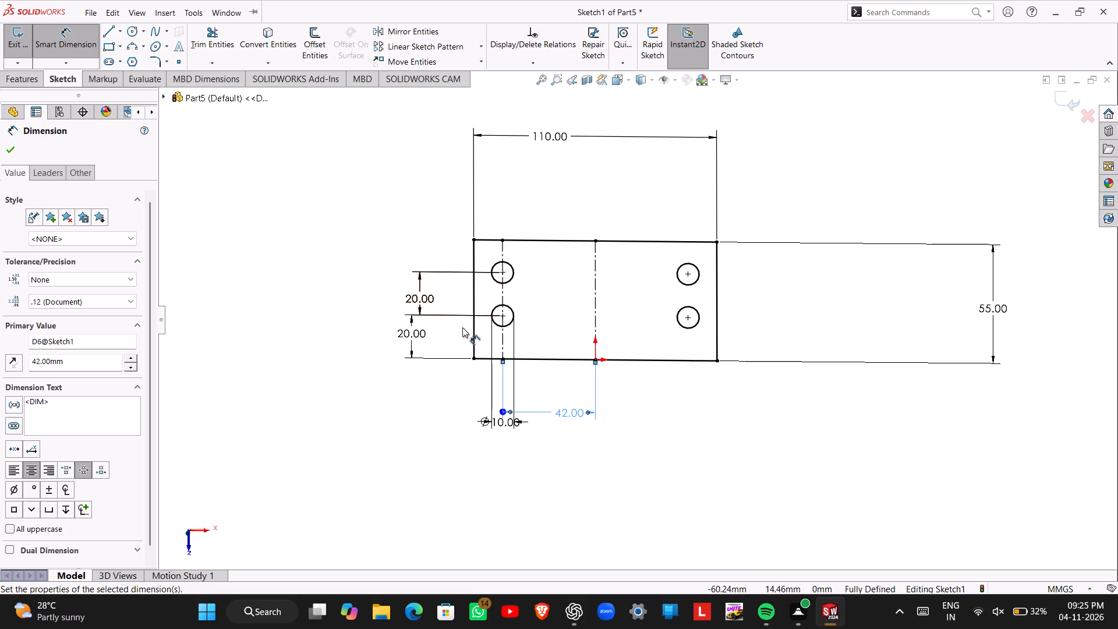
Exit the sketch and extrude the rectangle with its four holes as a 15 mm blind boss.
{"action": "left_click", "coordinate": [9, 44]}
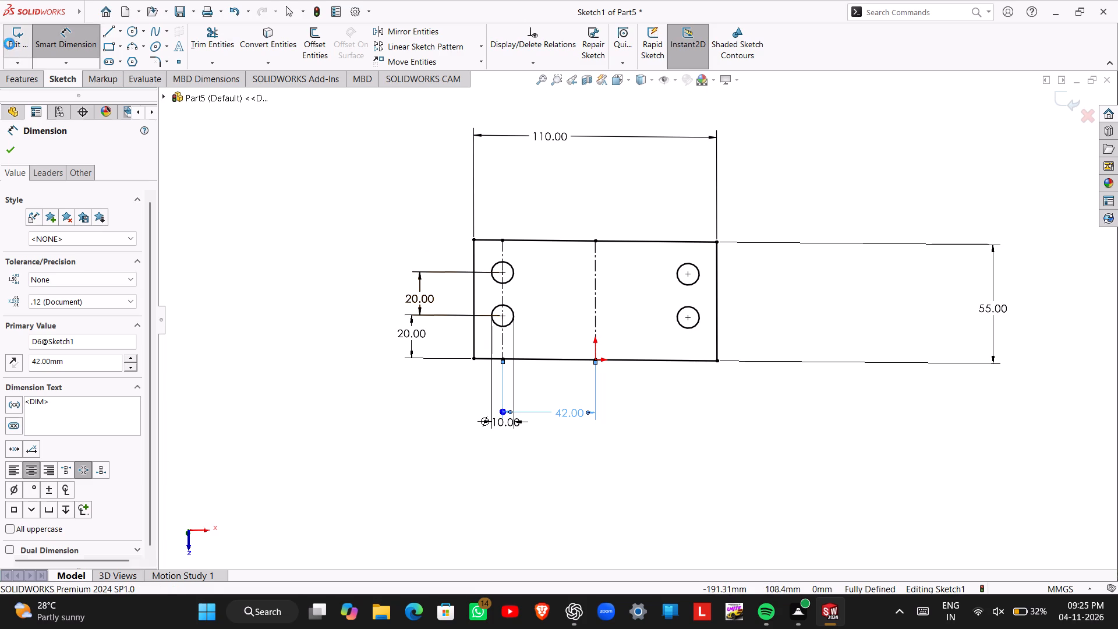
{"action": "left_click", "coordinate": [23, 40]}
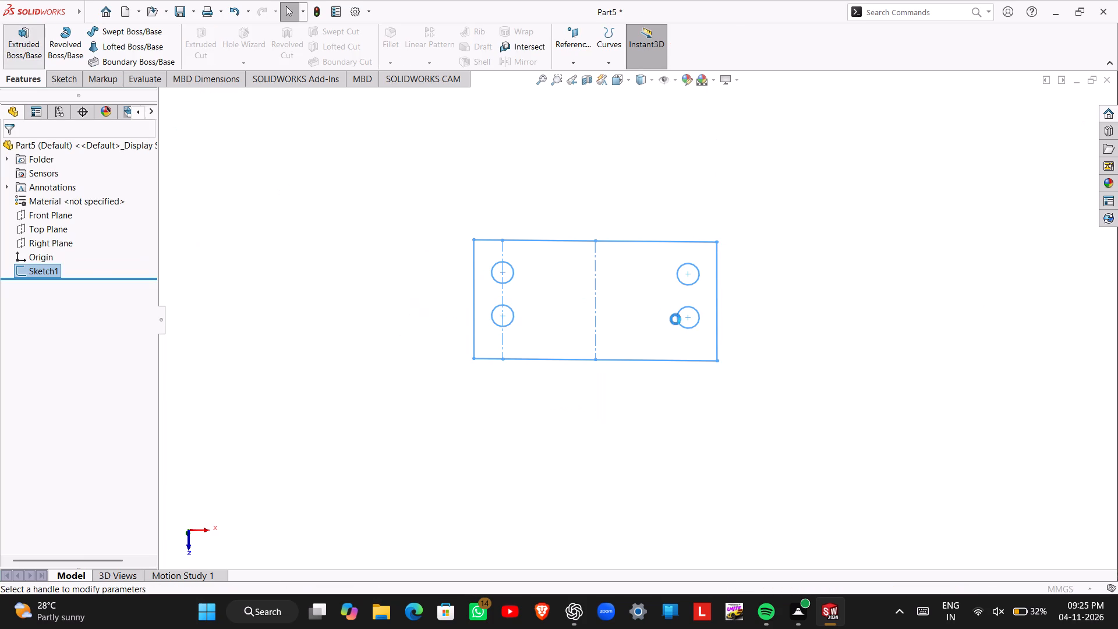
{"action": "middle_click_drag", "start_coordinate": [672, 317], "coordinate": [621, 329]}
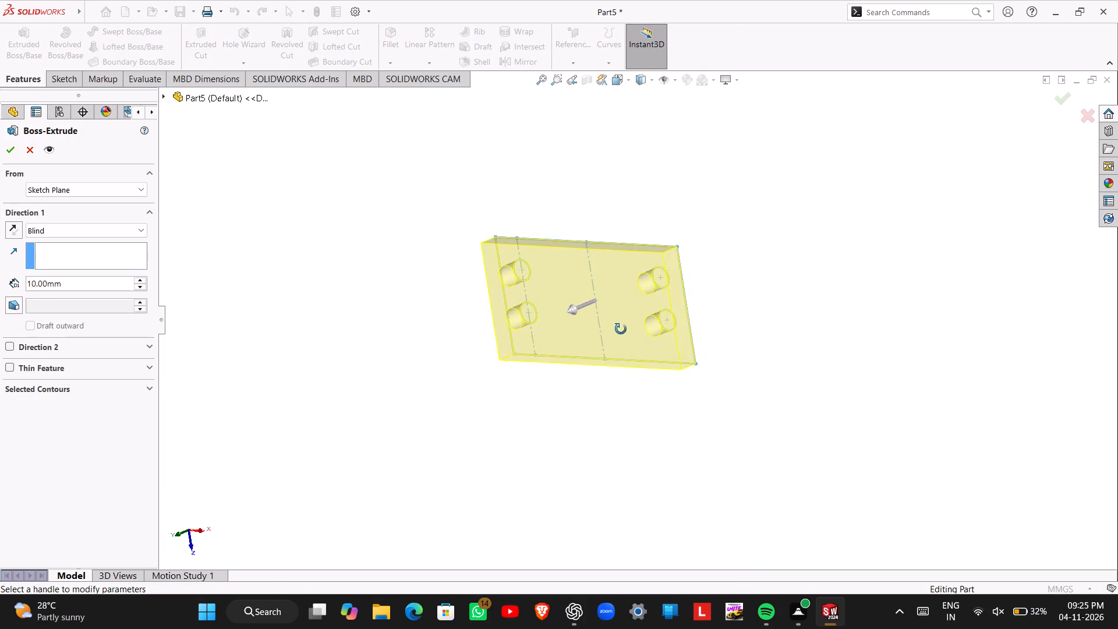
{"action": "middle_click_drag", "start_coordinate": [621, 329], "coordinate": [629, 341]}
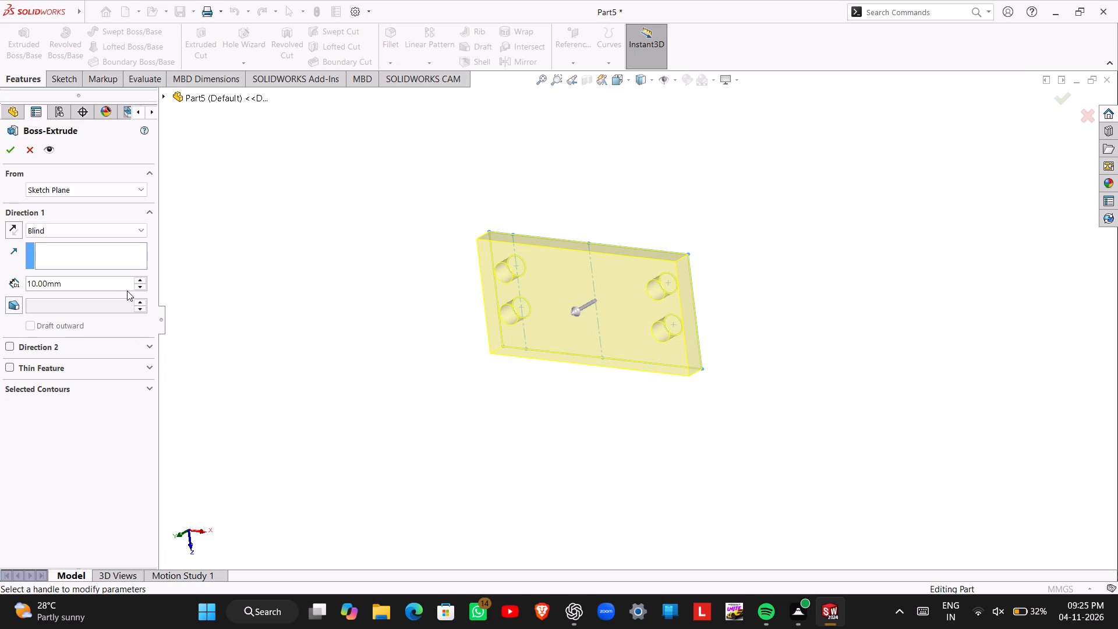
{"action": "double_click", "coordinate": [95, 280]}
{"action": "key", "text": "1"}
{"action": "key", "text": "5"}
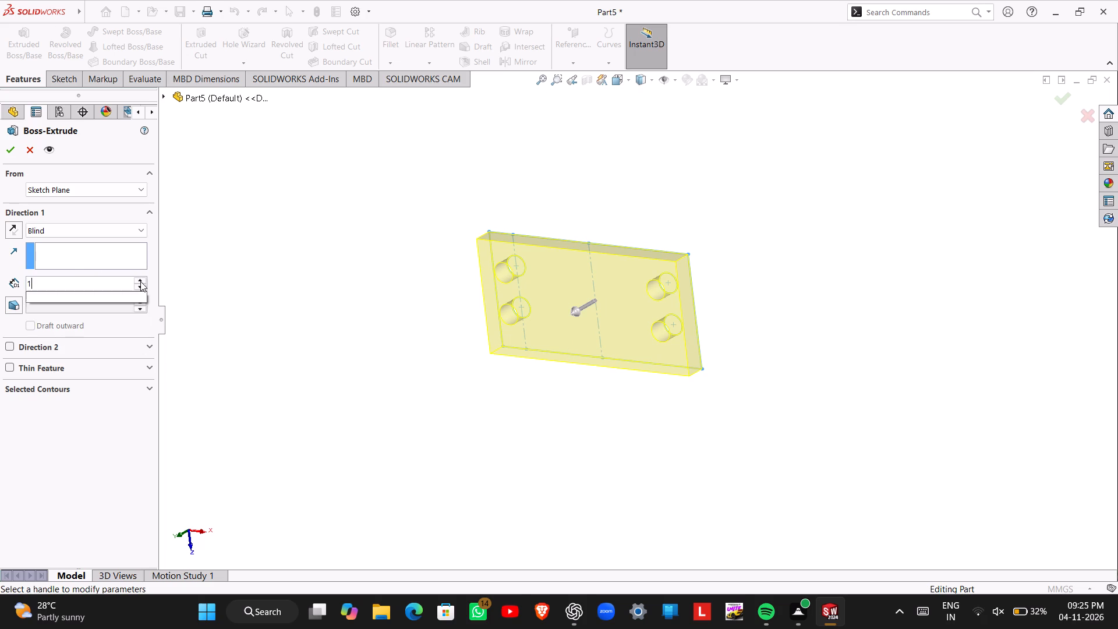
{"action": "key", "text": "Return"}
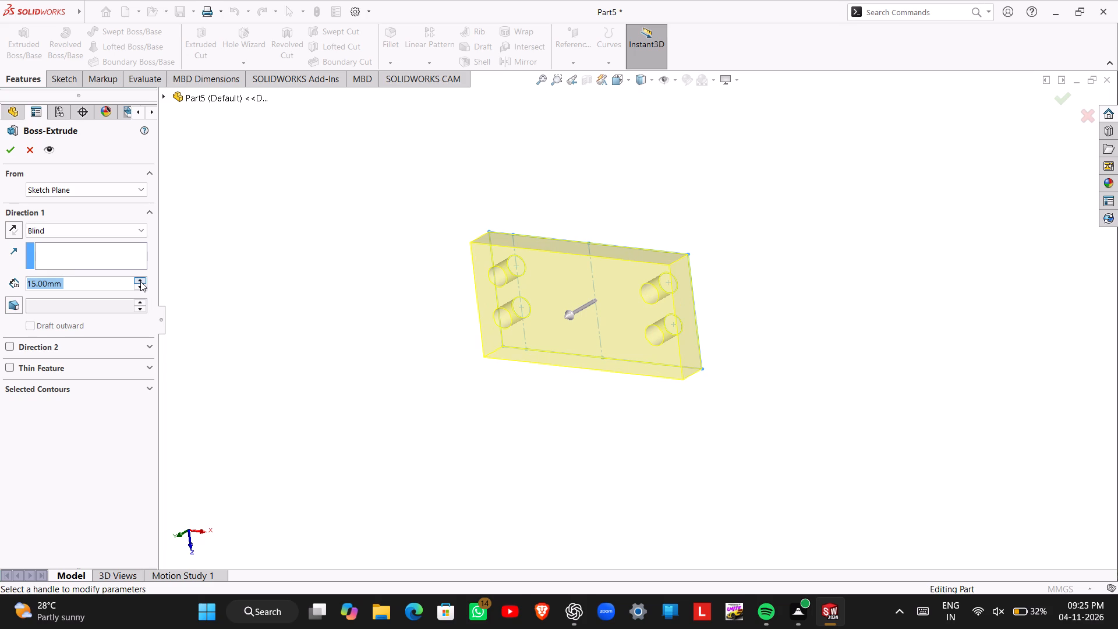
{"action": "left_click", "coordinate": [8, 146]}
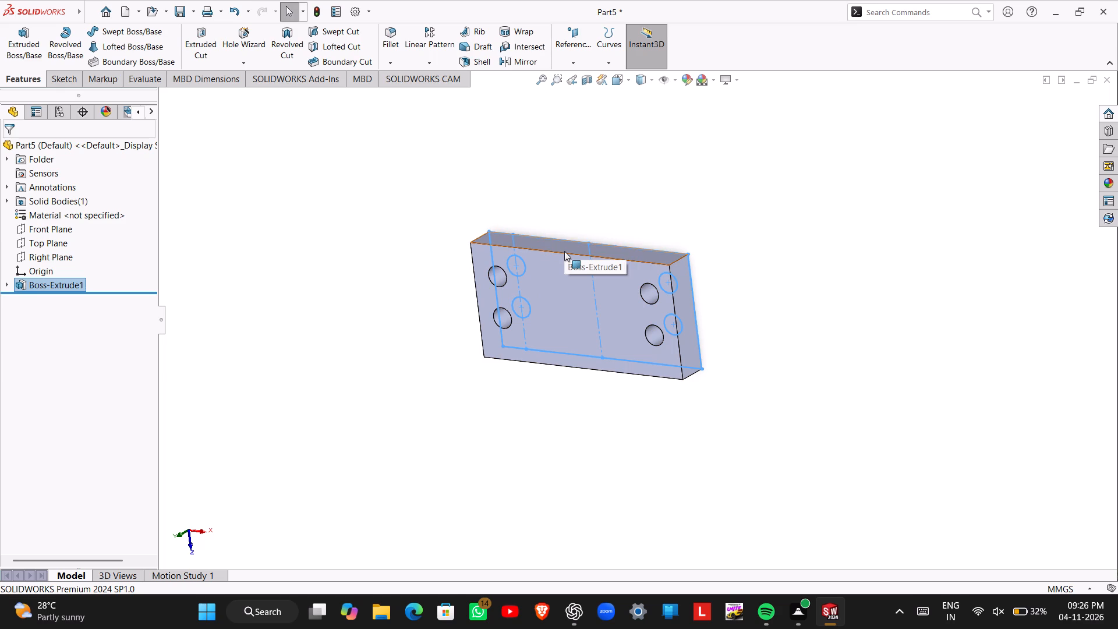
{"action": "left_click", "coordinate": [299, 304]}
On the plate's long side face nearest the upper holes, sketch a vertical construction line about 49 mm upward from the upper edge's midpoint.
{"action": "middle_click_drag", "start_coordinate": [507, 227], "coordinate": [522, 267]}
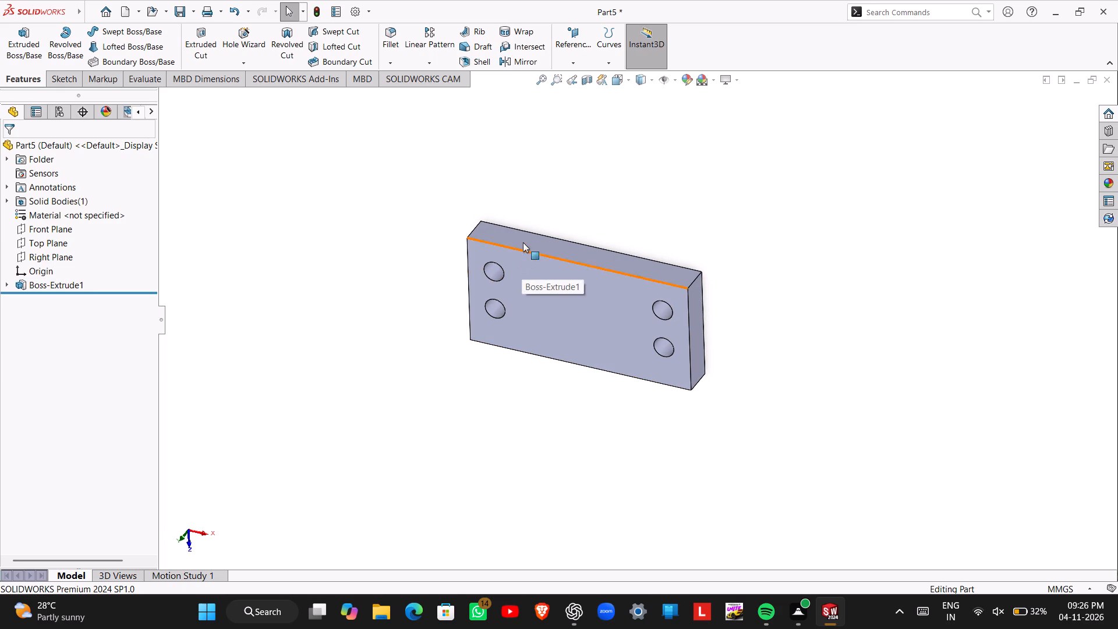
{"action": "left_click", "coordinate": [537, 239]}
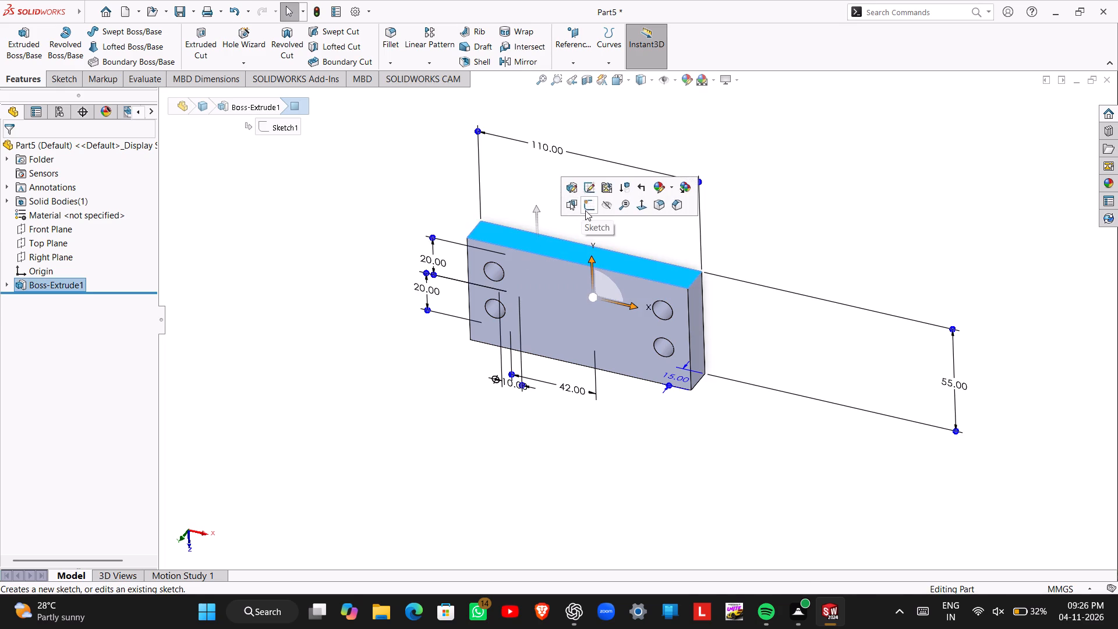
{"action": "left_click", "coordinate": [585, 210]}
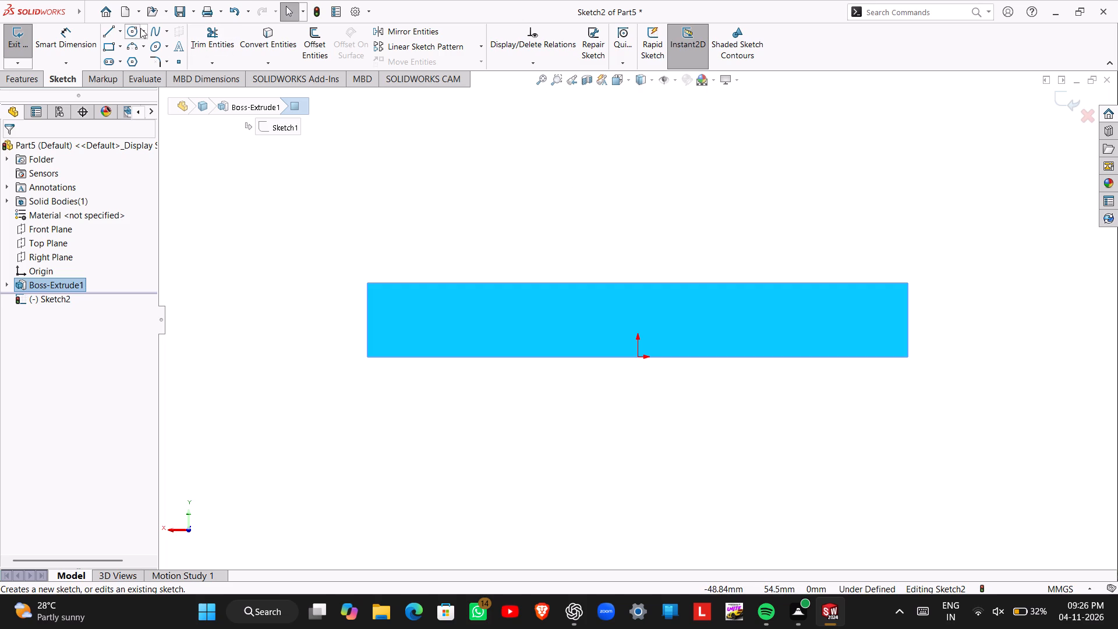
{"action": "left_click", "coordinate": [119, 30]}
{"action": "left_click", "coordinate": [131, 62]}
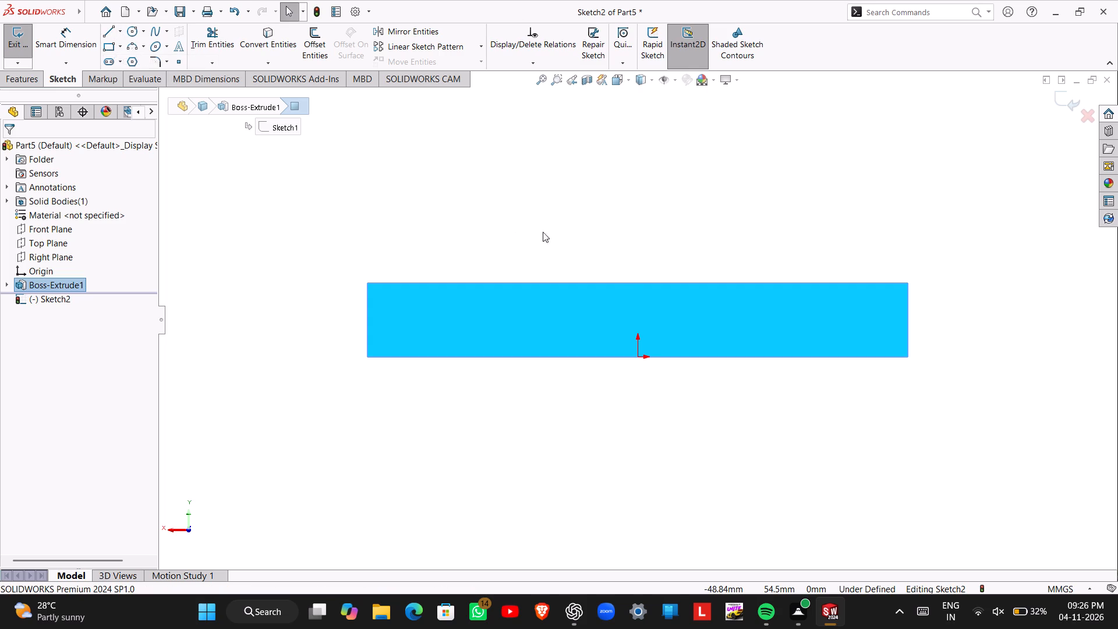
{"action": "left_click", "coordinate": [637, 284]}
{"action": "scroll", "coordinate": [636, 138], "scroll_direction": "up", "scroll_amount": 2}
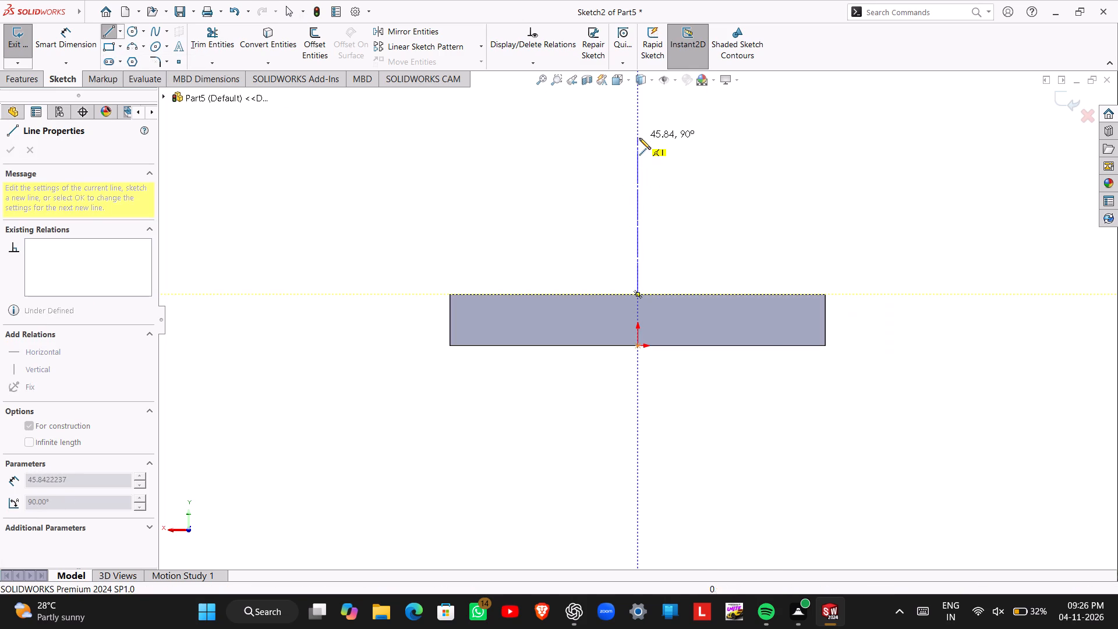
{"action": "left_click", "coordinate": [640, 128]}
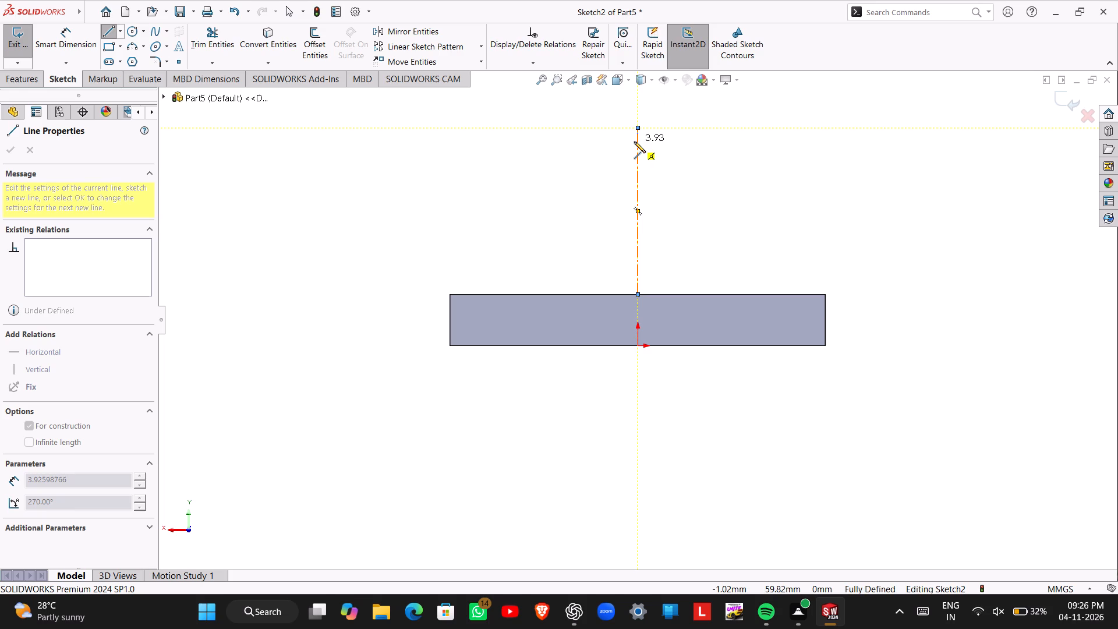
{"action": "key", "text": "Escape"}
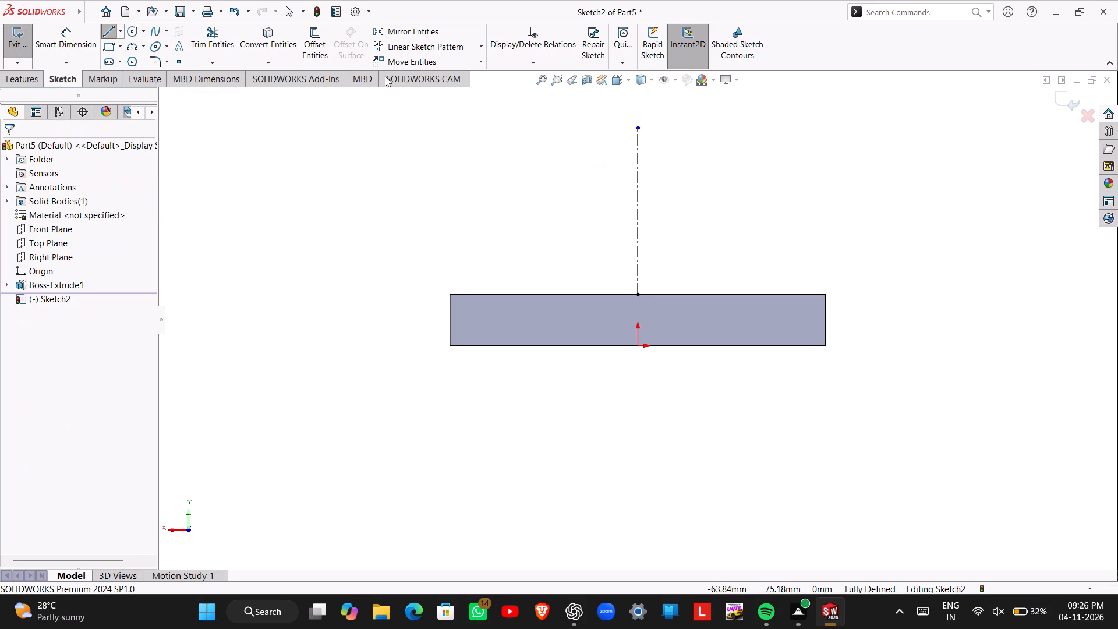
Sketch two corner rectangles standing on the face's upper edge, one each side of the construction line, each about 14 mm wide and 35 mm high.
{"action": "left_click", "coordinate": [111, 46]}
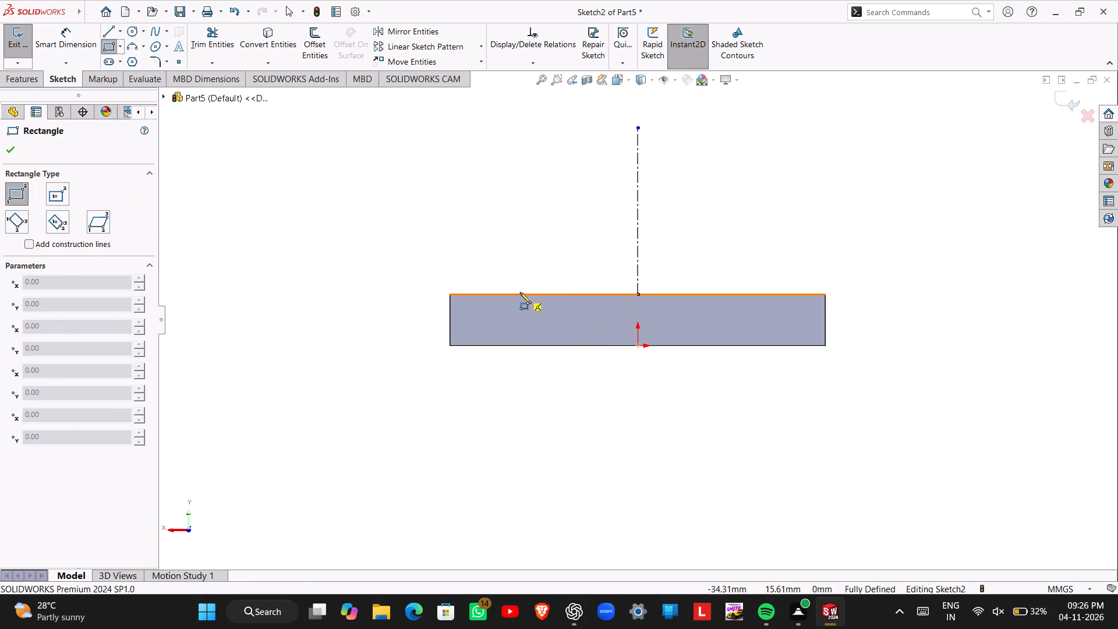
{"action": "left_click", "coordinate": [520, 292]}
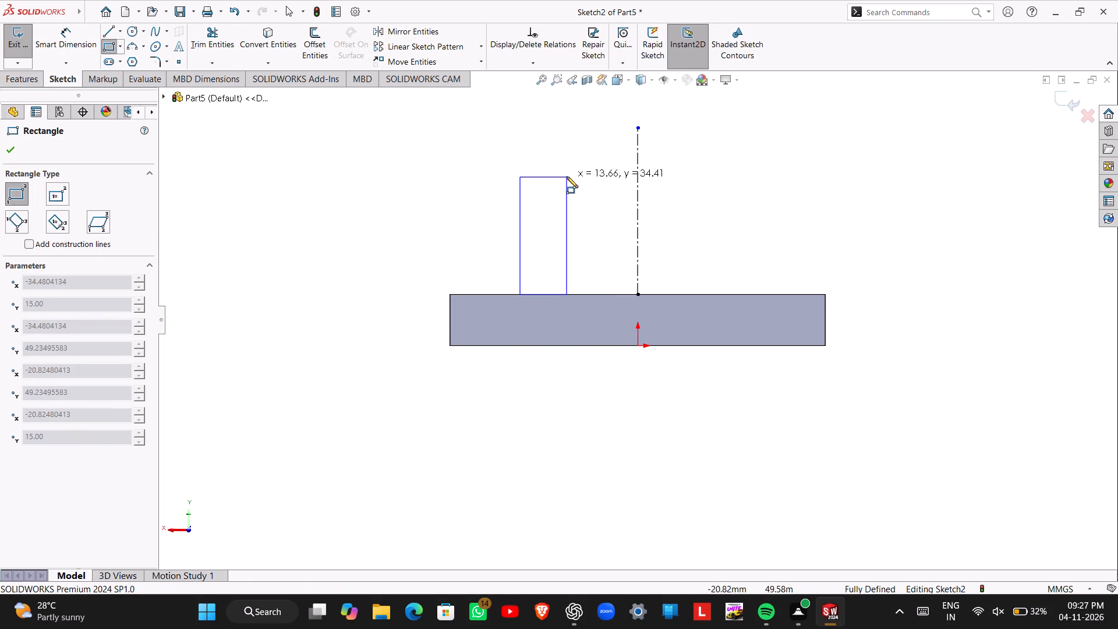
{"action": "left_click", "coordinate": [567, 176]}
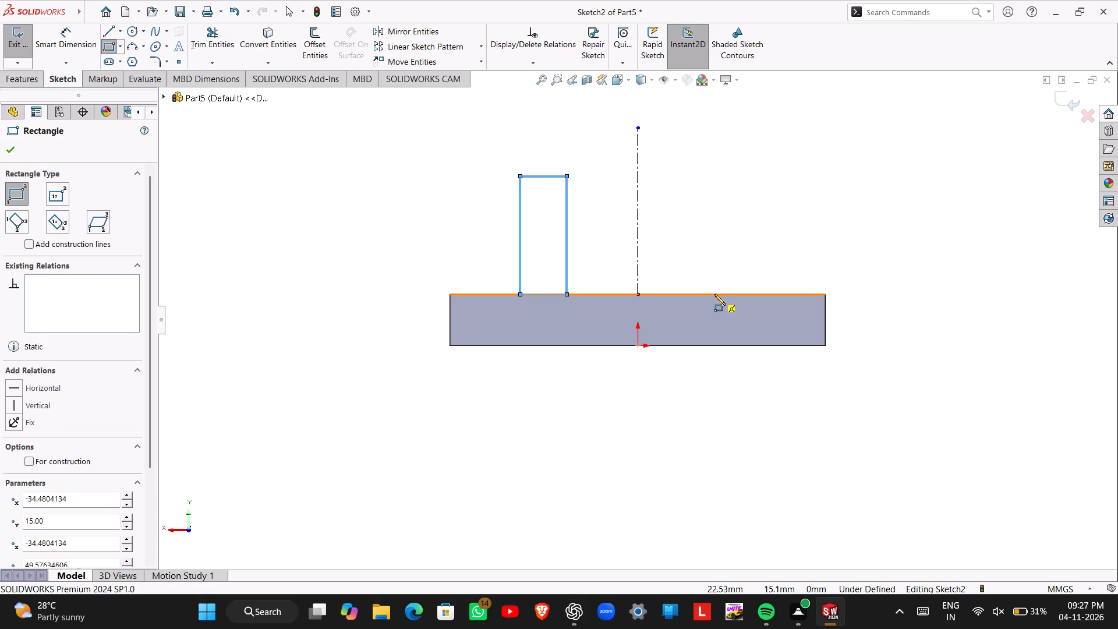
{"action": "left_click", "coordinate": [714, 294]}
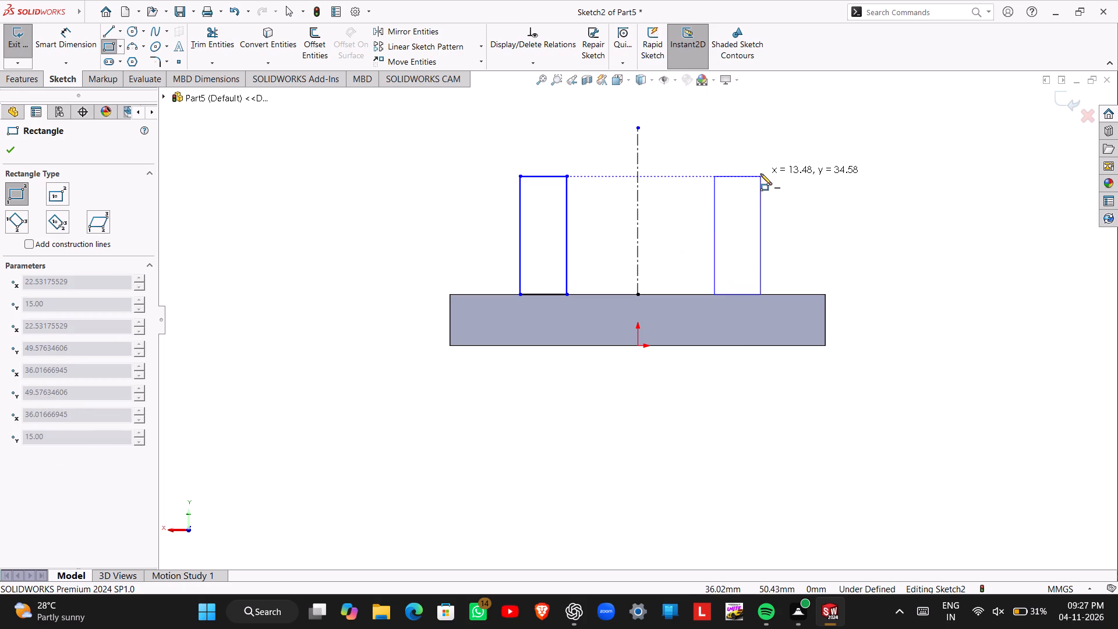
{"action": "left_click", "coordinate": [760, 174]}
{"action": "key", "text": "Escape"}
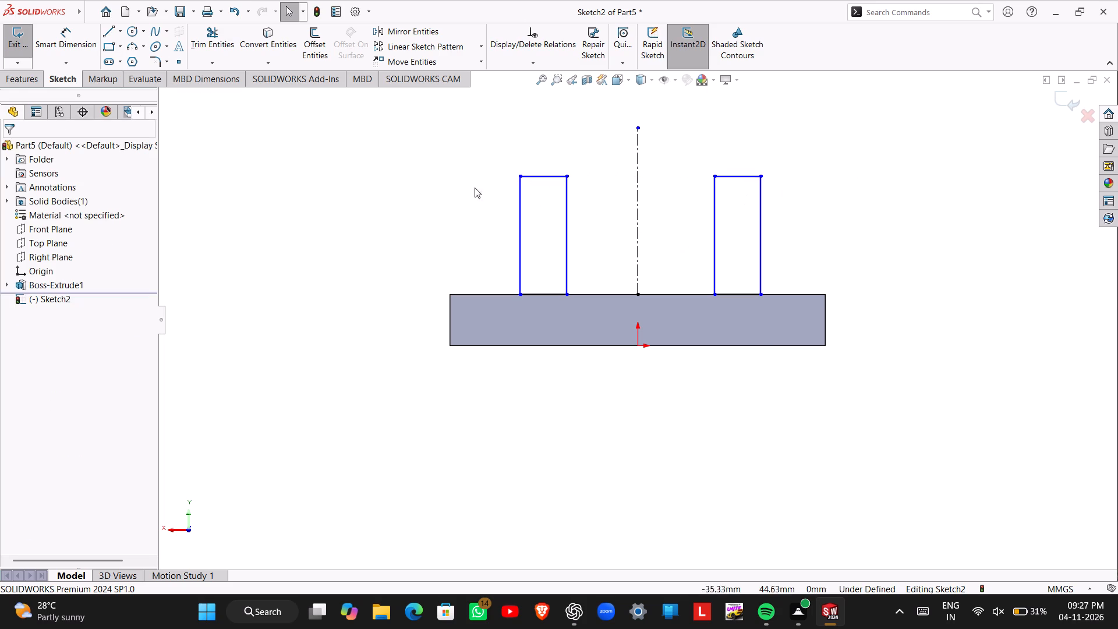
Sketch a horizontal construction line about 70 mm long joining the outer top corners of the two rectangles.
{"action": "left_click", "coordinate": [120, 30]}
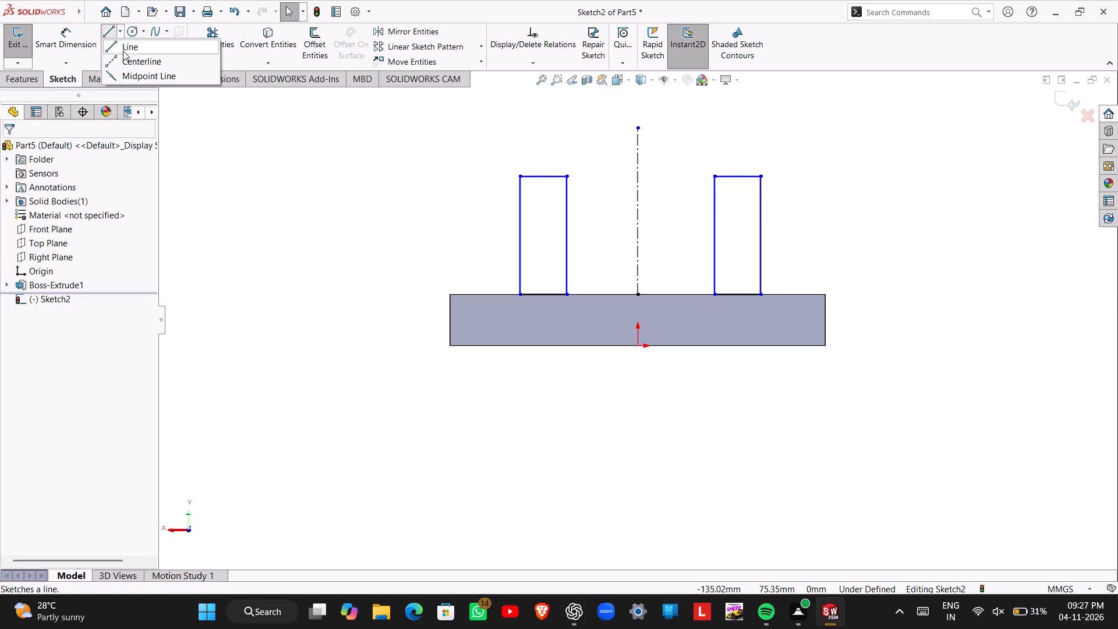
{"action": "left_click", "coordinate": [123, 62]}
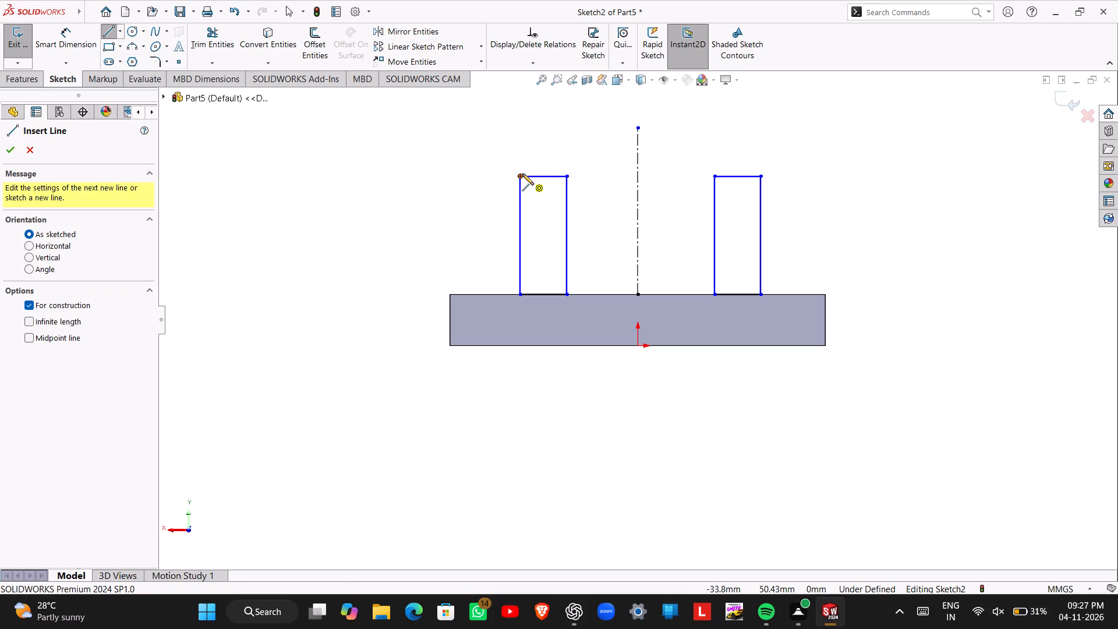
{"action": "left_click", "coordinate": [521, 176]}
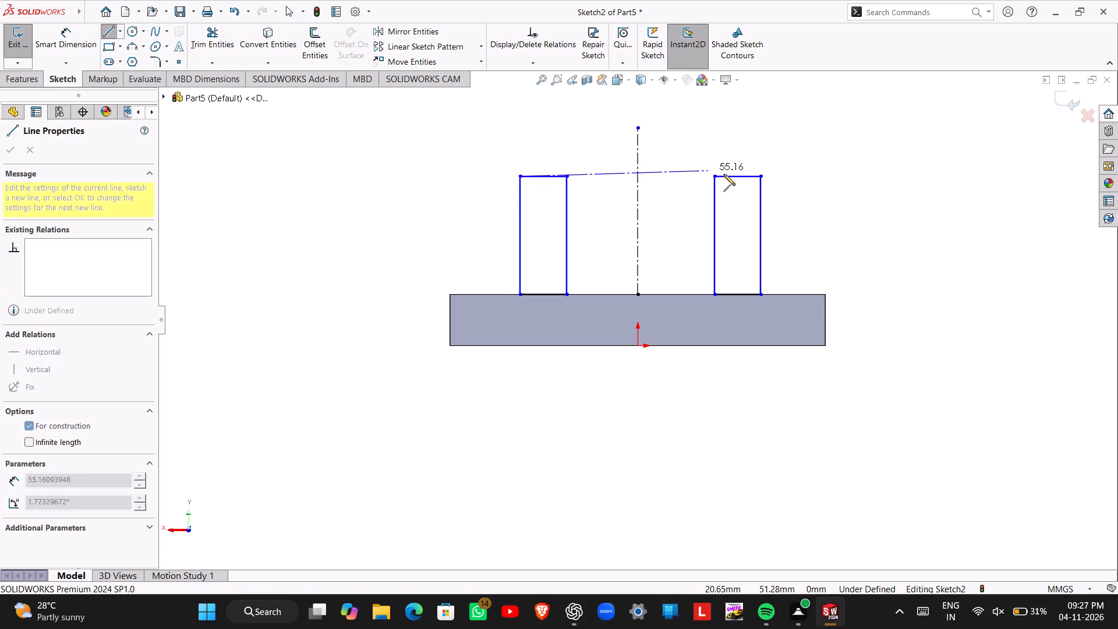
{"action": "left_click", "coordinate": [760, 175]}
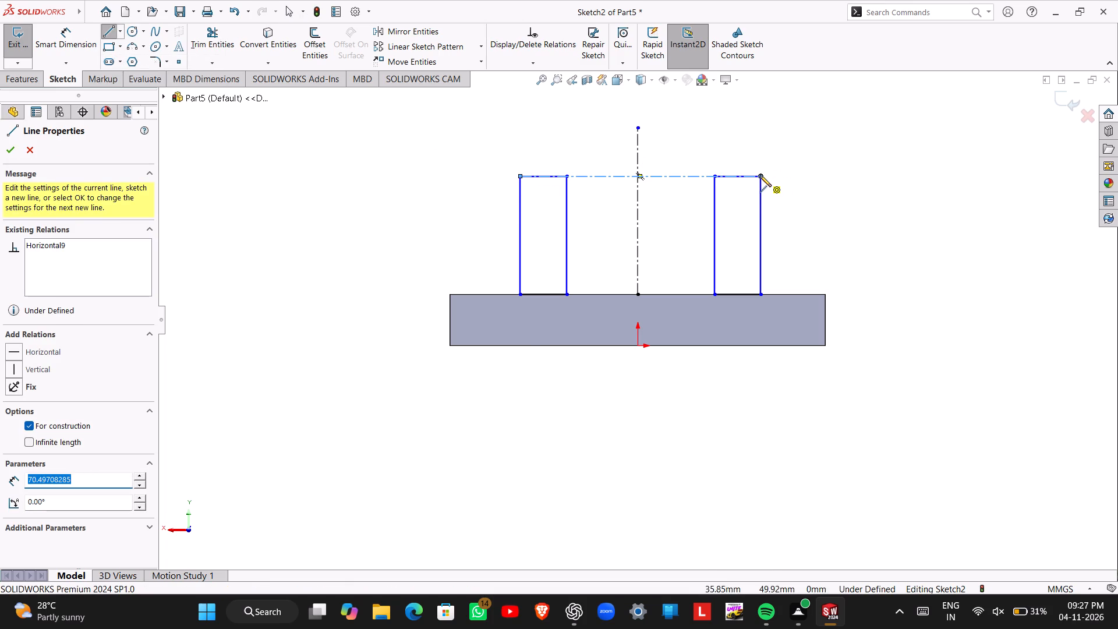
{"action": "key", "text": "Escape"}
Dimension the outer vertical side of the left rectangle as 22 mm.
{"action": "right_click_drag", "start_coordinate": [415, 242], "coordinate": [419, 193]}
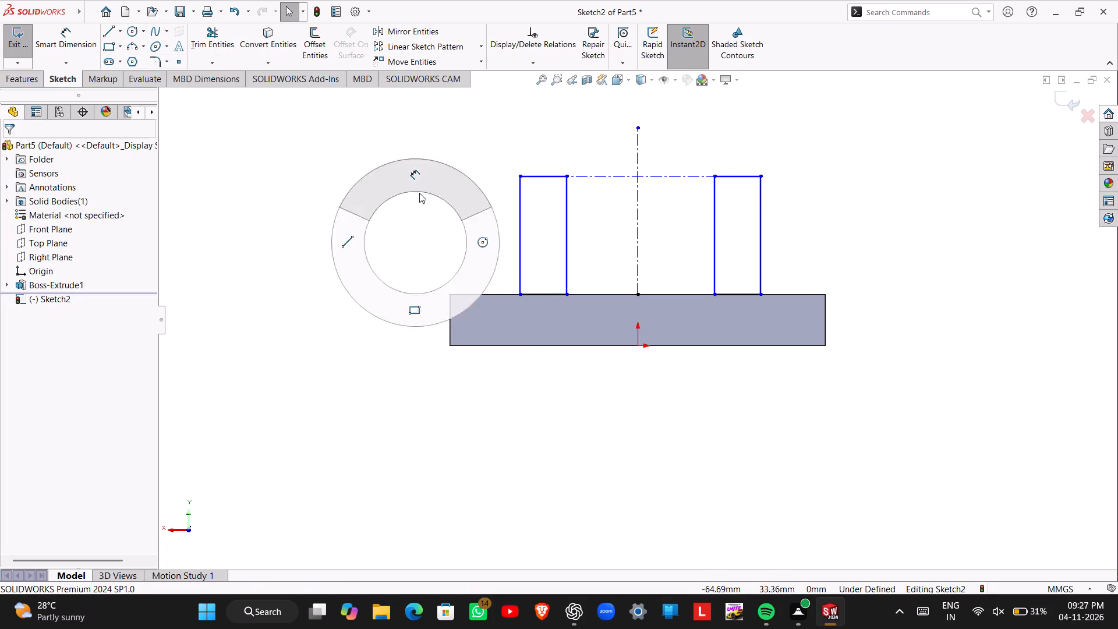
{"action": "right_click_drag", "start_coordinate": [419, 193], "coordinate": [418, 167]}
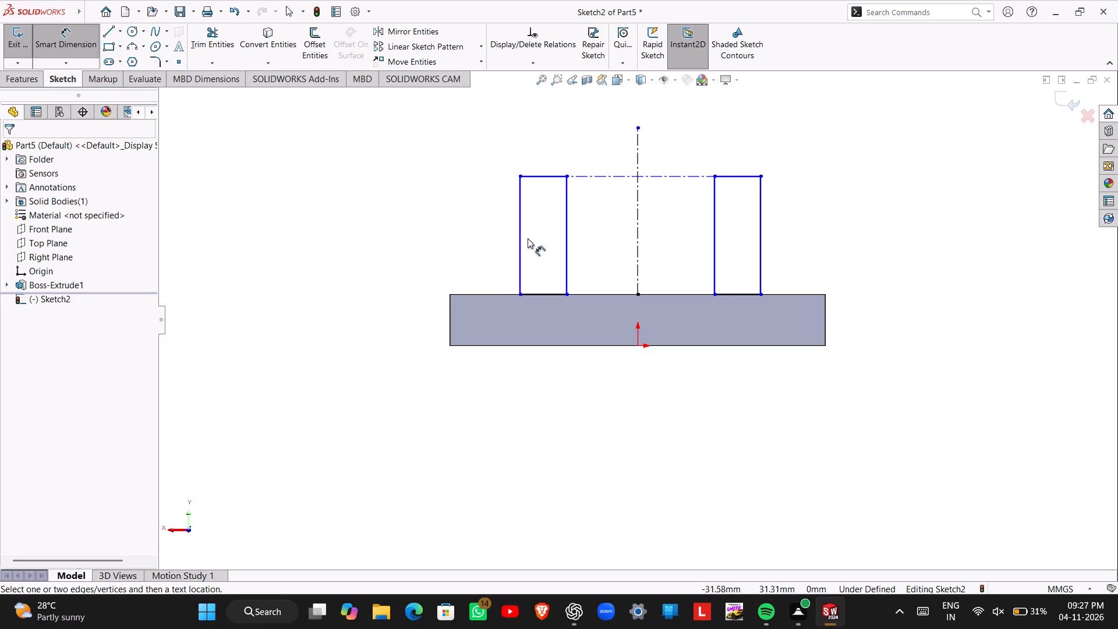
{"action": "left_click", "coordinate": [521, 238]}
{"action": "left_click", "coordinate": [479, 239]}
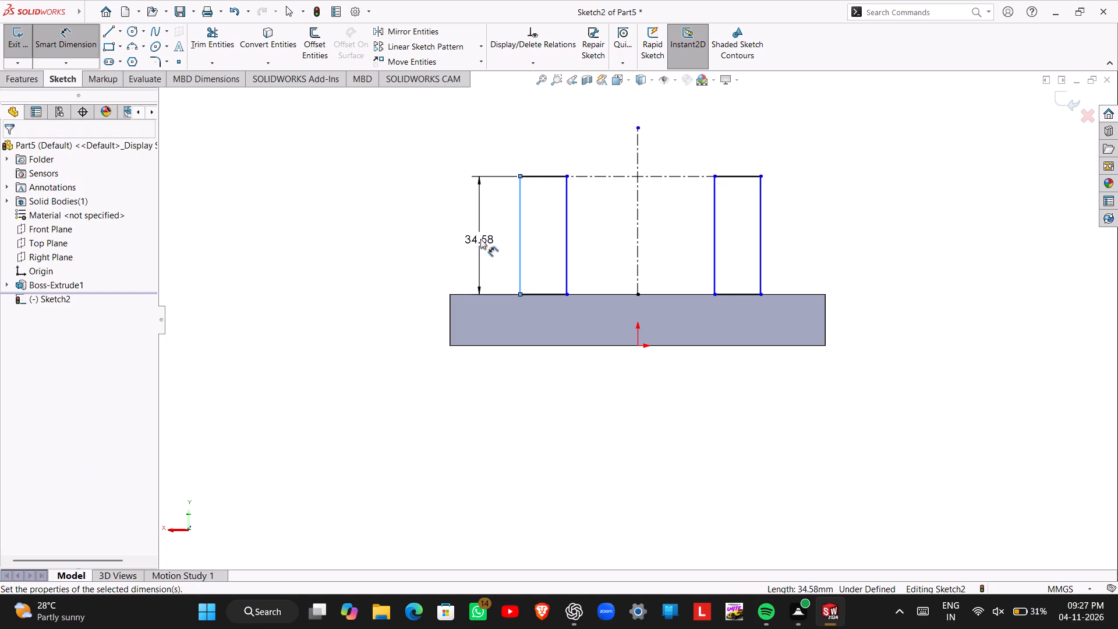
{"action": "type", "text": "22"}
{"action": "key", "text": "Return"}
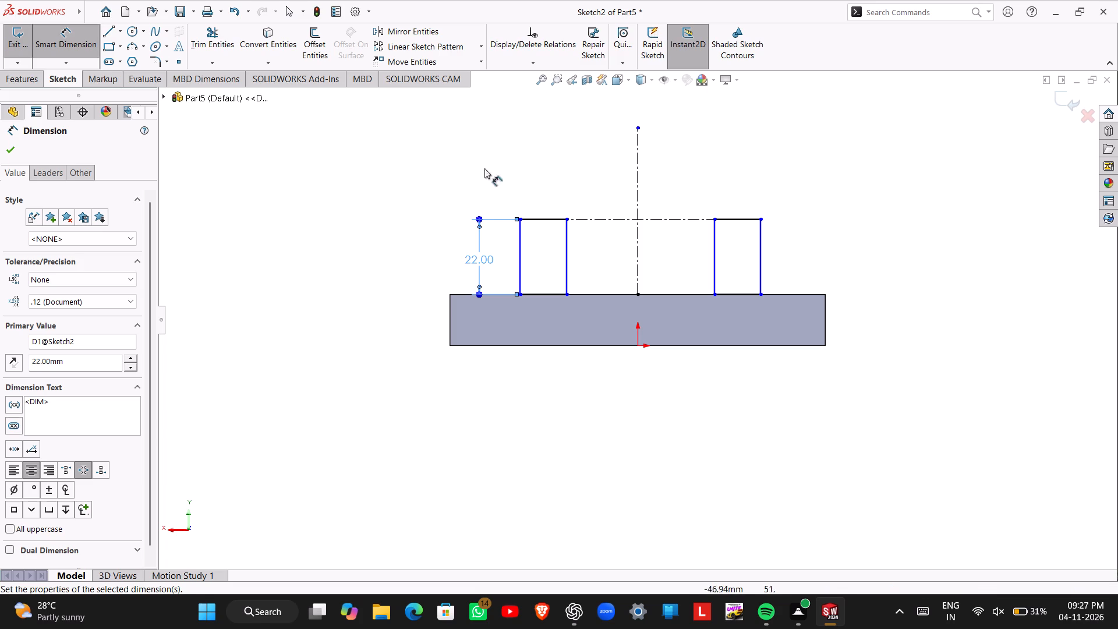
Dimension the top edges of both upright rectangles to set each width to 12 mm.
{"action": "left_click", "coordinate": [533, 219]}
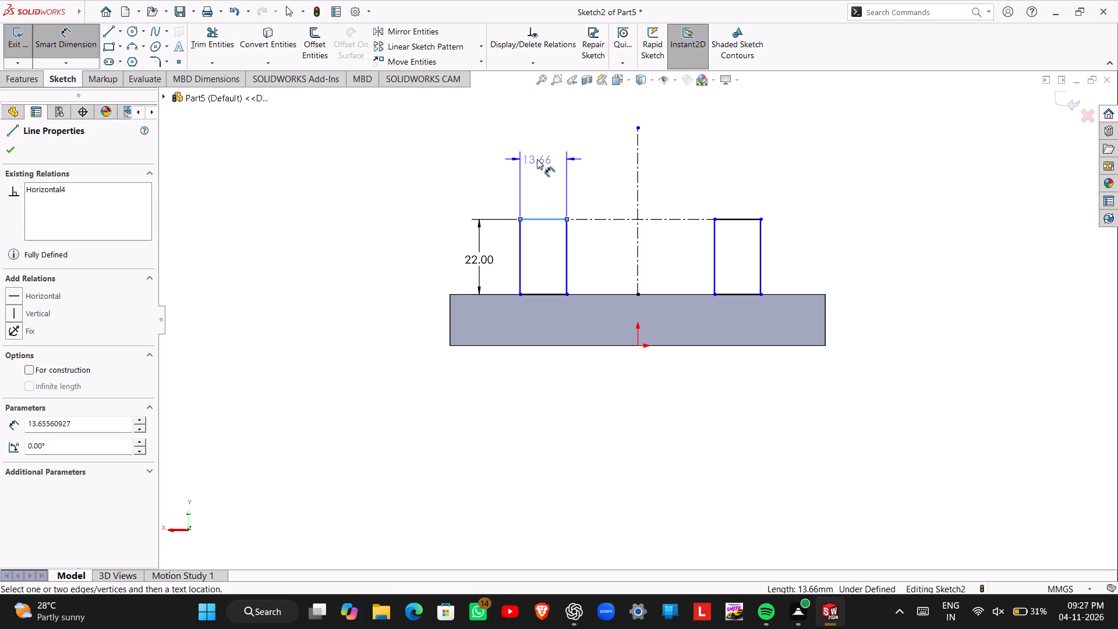
{"action": "left_click", "coordinate": [537, 159]}
{"action": "type", "text": "12"}
{"action": "key", "text": "Return"}
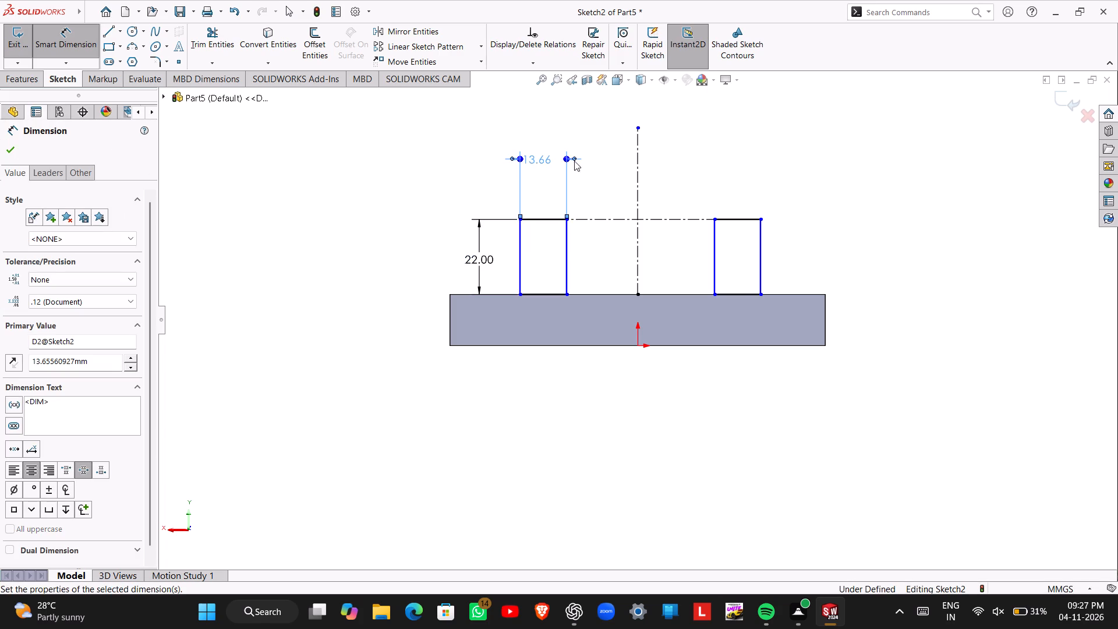
{"action": "left_click", "coordinate": [733, 220]}
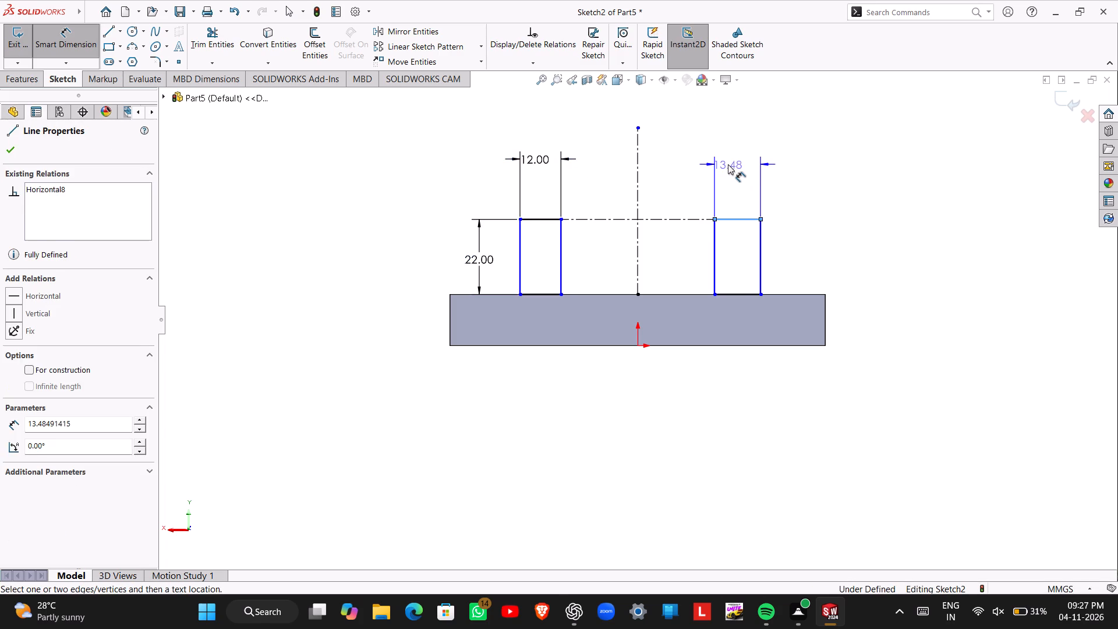
{"action": "left_click", "coordinate": [728, 164]}
{"action": "type", "text": "12"}
{"action": "key", "text": "Return"}
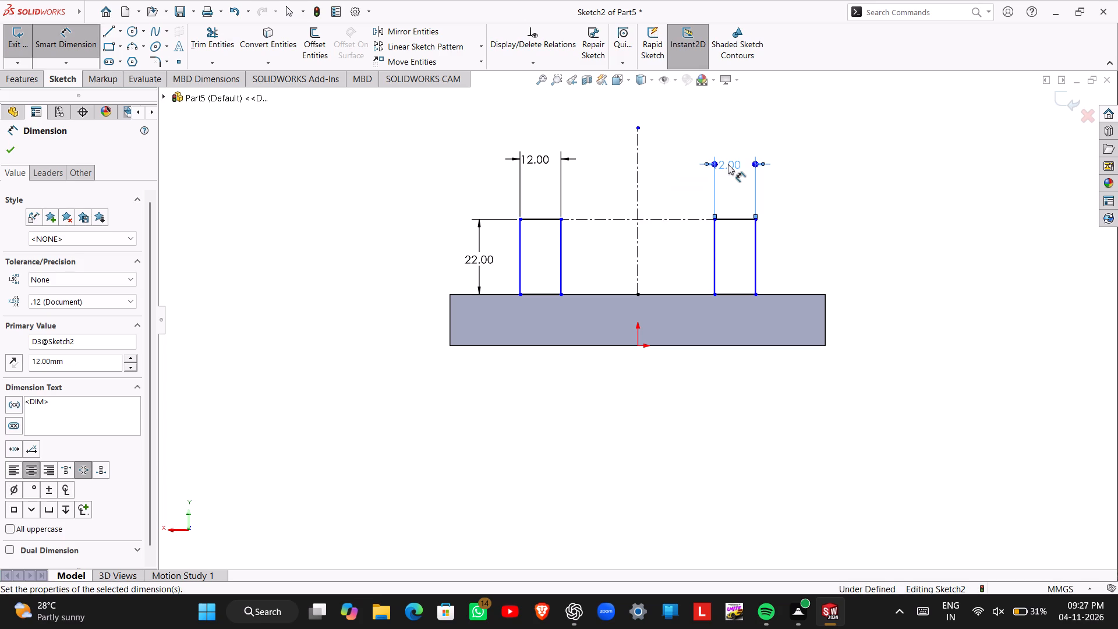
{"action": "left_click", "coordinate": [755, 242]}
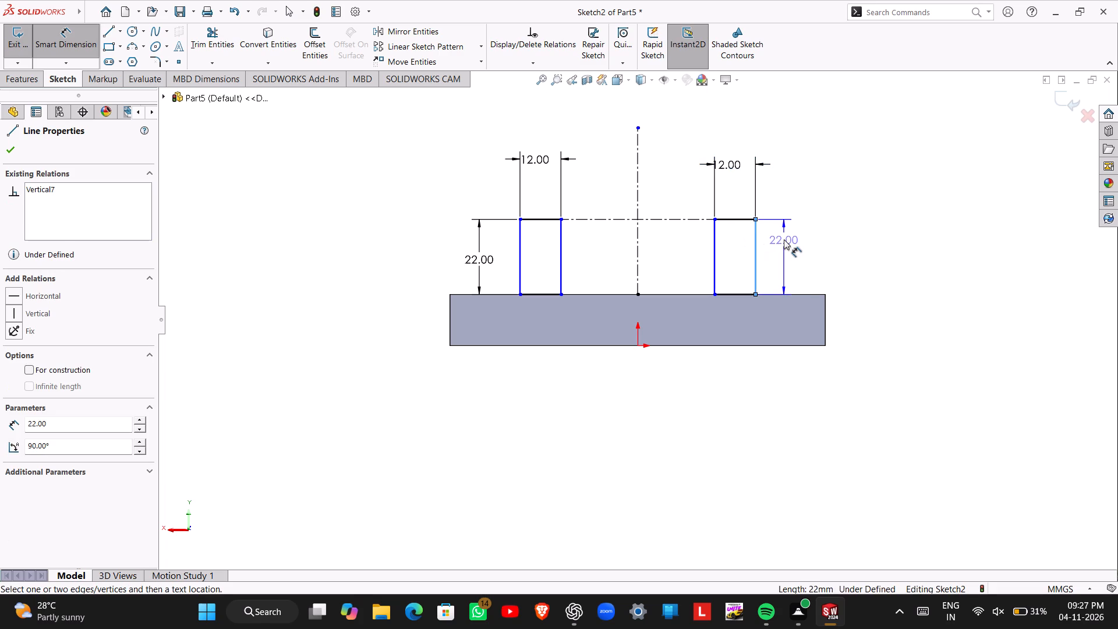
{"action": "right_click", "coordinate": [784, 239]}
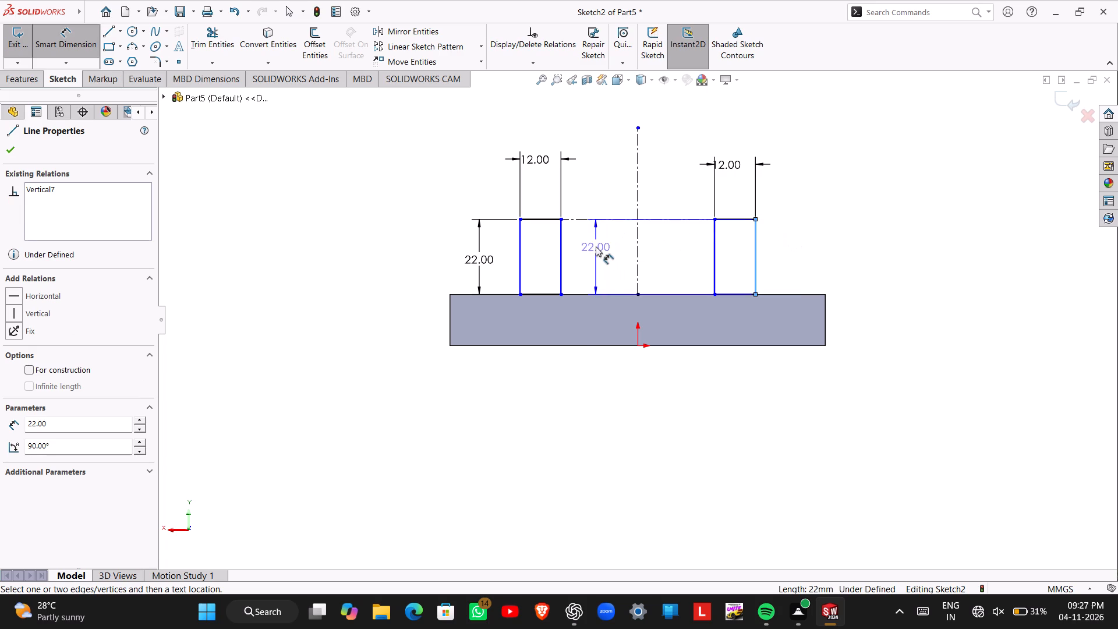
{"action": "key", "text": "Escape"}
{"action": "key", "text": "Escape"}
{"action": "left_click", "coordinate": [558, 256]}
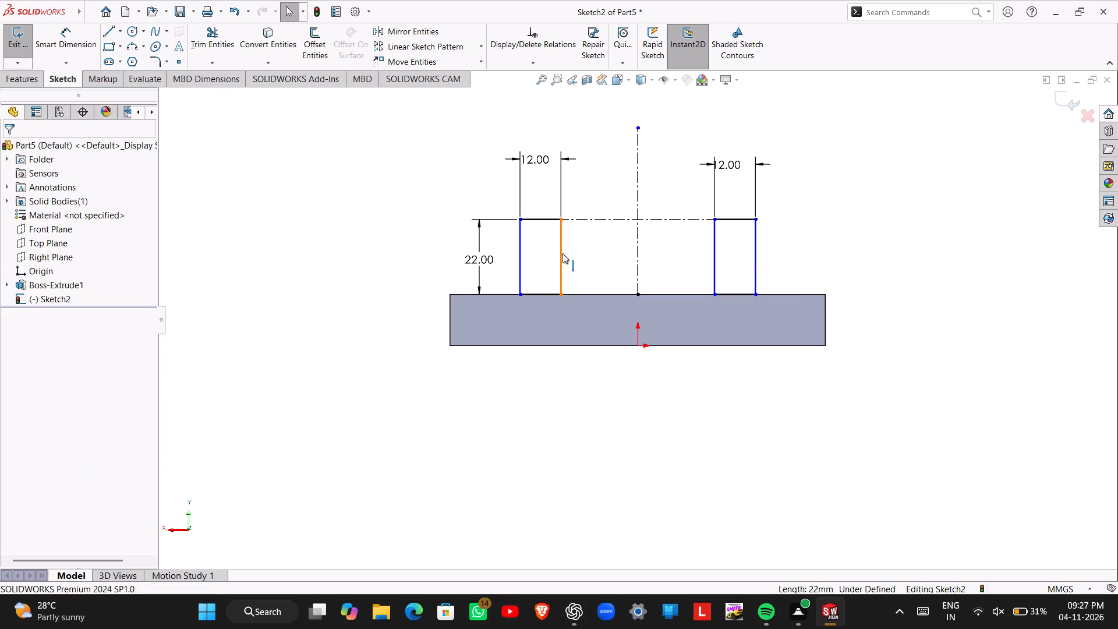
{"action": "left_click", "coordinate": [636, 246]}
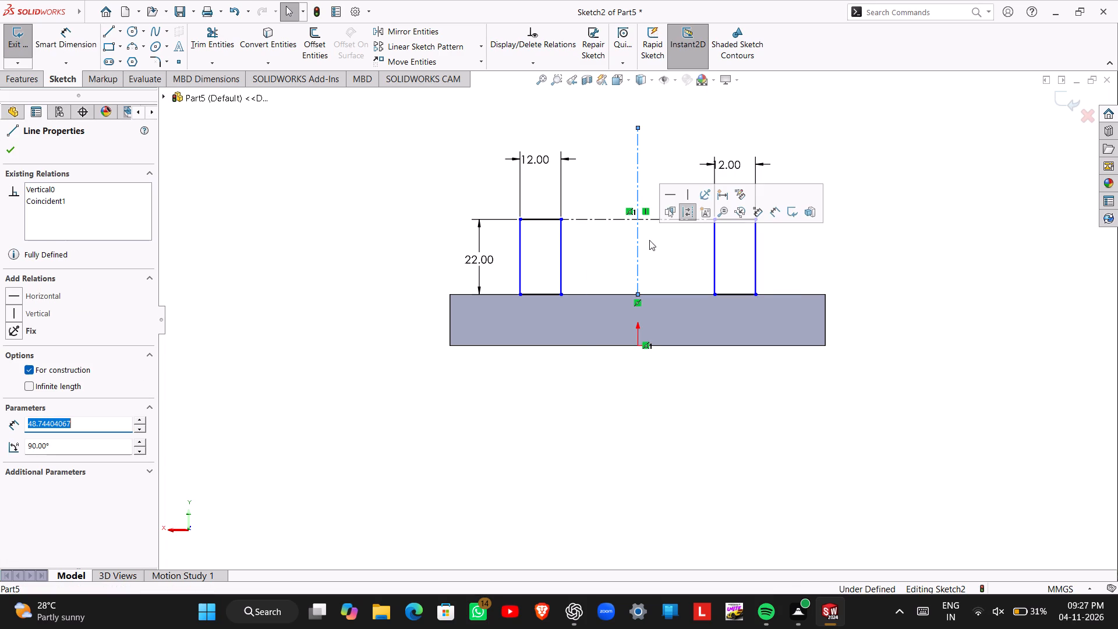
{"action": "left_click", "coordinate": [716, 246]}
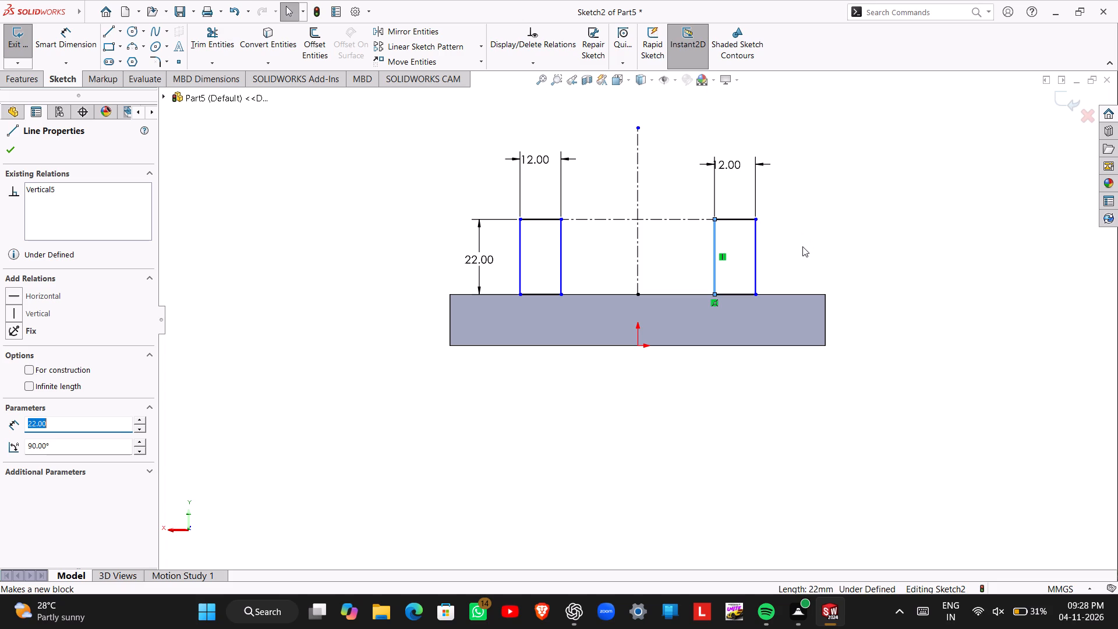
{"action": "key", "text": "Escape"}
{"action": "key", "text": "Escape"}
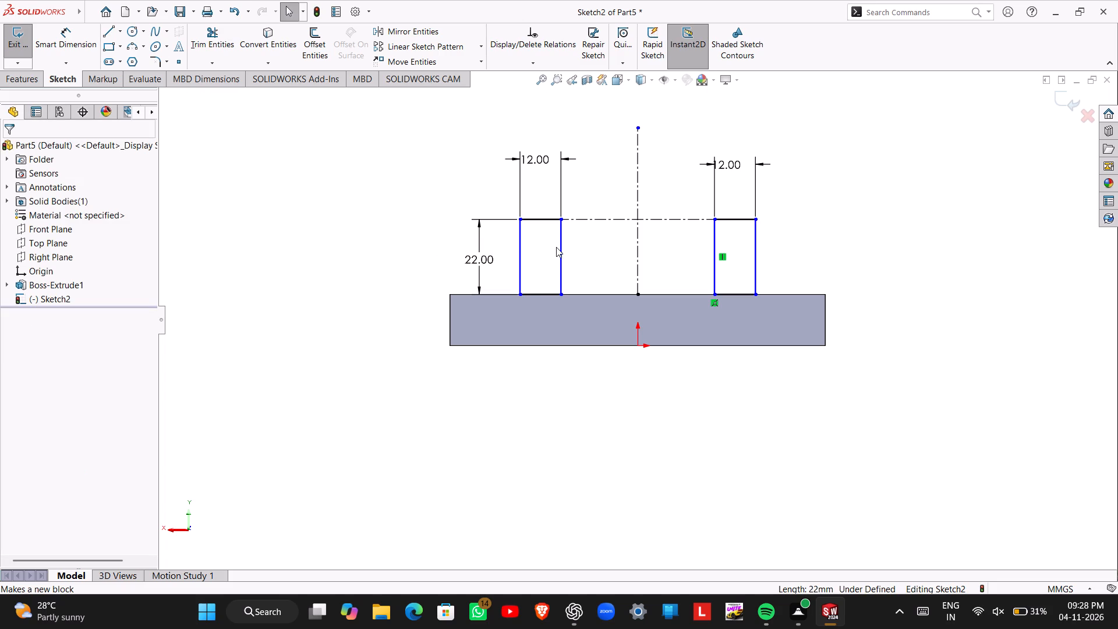
Make the inner vertical sides of the two rectangles symmetric about the vertical construction line.
{"action": "left_click", "coordinate": [561, 255]}
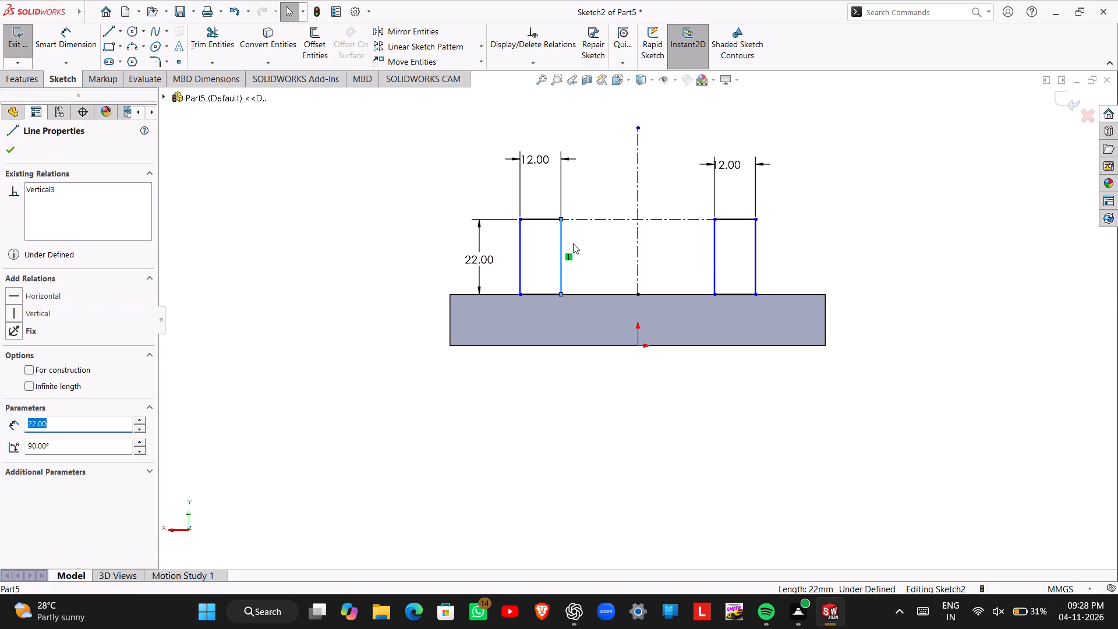
{"action": "left_click", "coordinate": [635, 242], "text": "ctrl"}
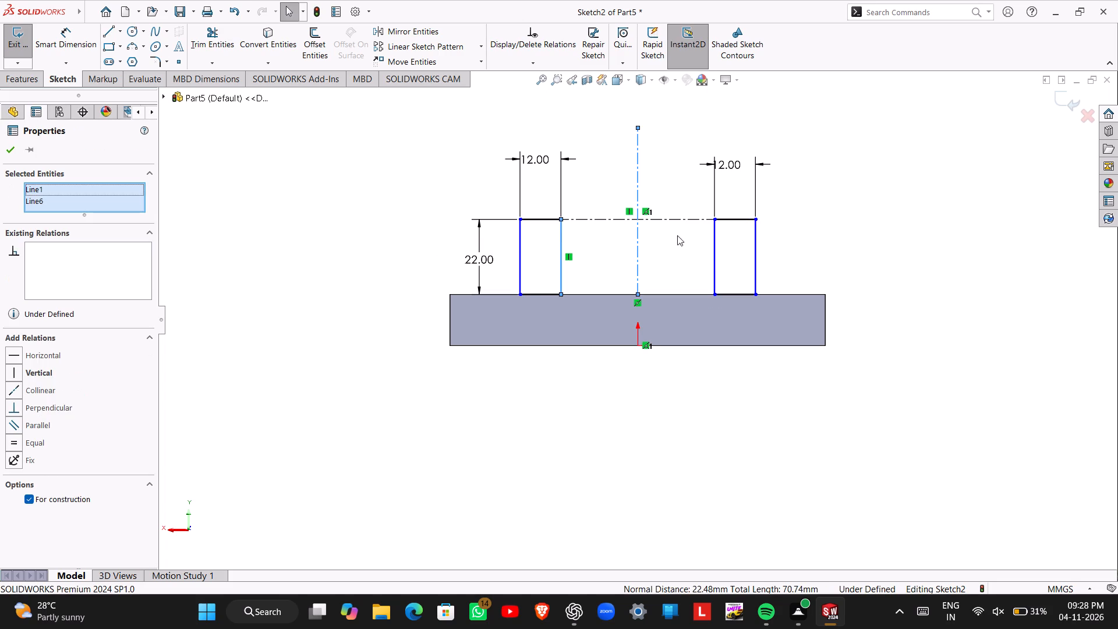
{"action": "left_click", "coordinate": [714, 248], "text": "ctrl"}
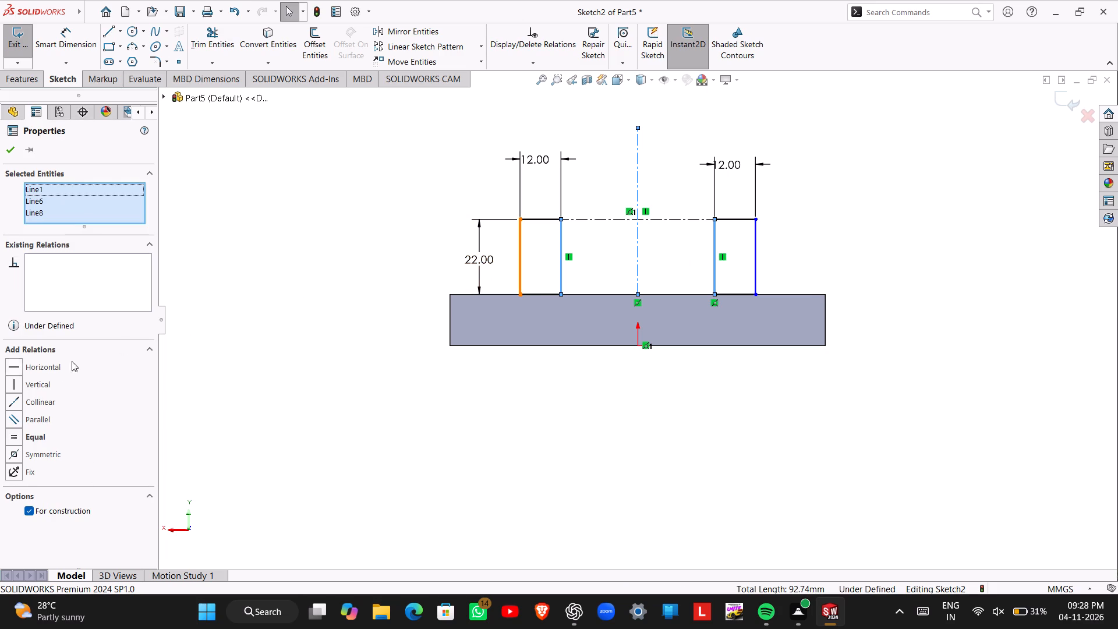
{"action": "left_click", "coordinate": [12, 455]}
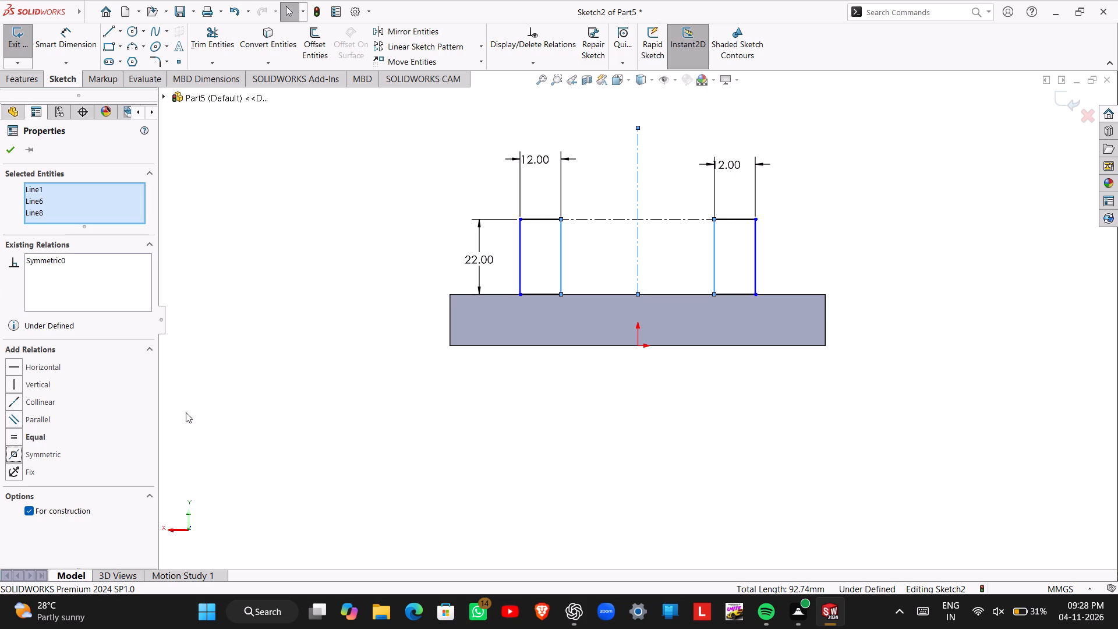
{"action": "left_click", "coordinate": [15, 151]}
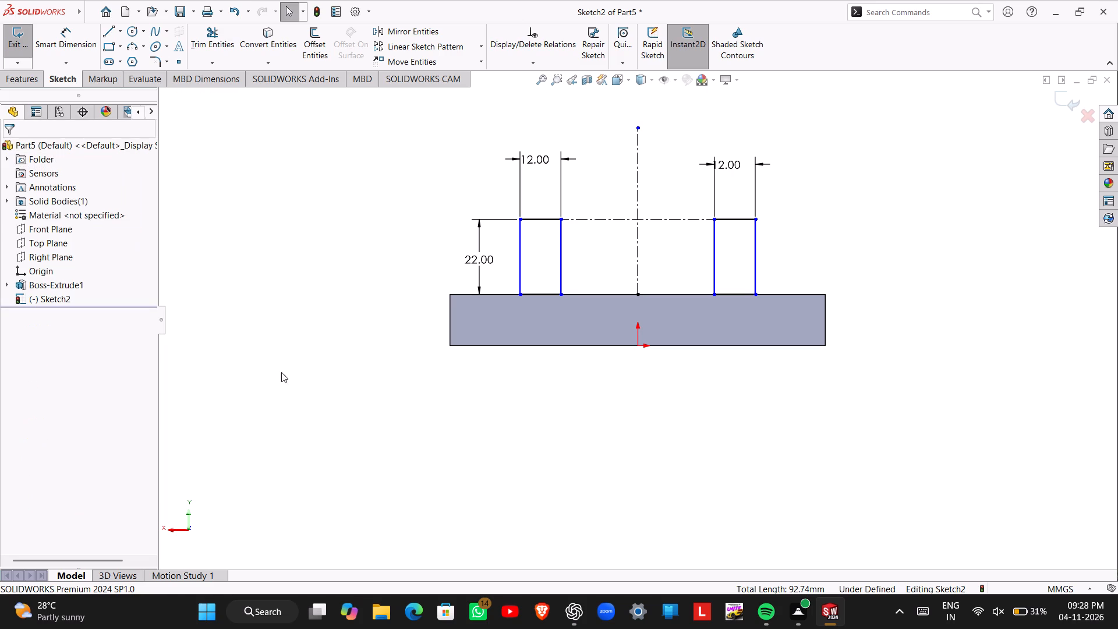
Dimension the overall distance between the outer bottom corners of the two rectangles as 60 mm.
{"action": "right_click_drag", "start_coordinate": [288, 378], "coordinate": [293, 282]}
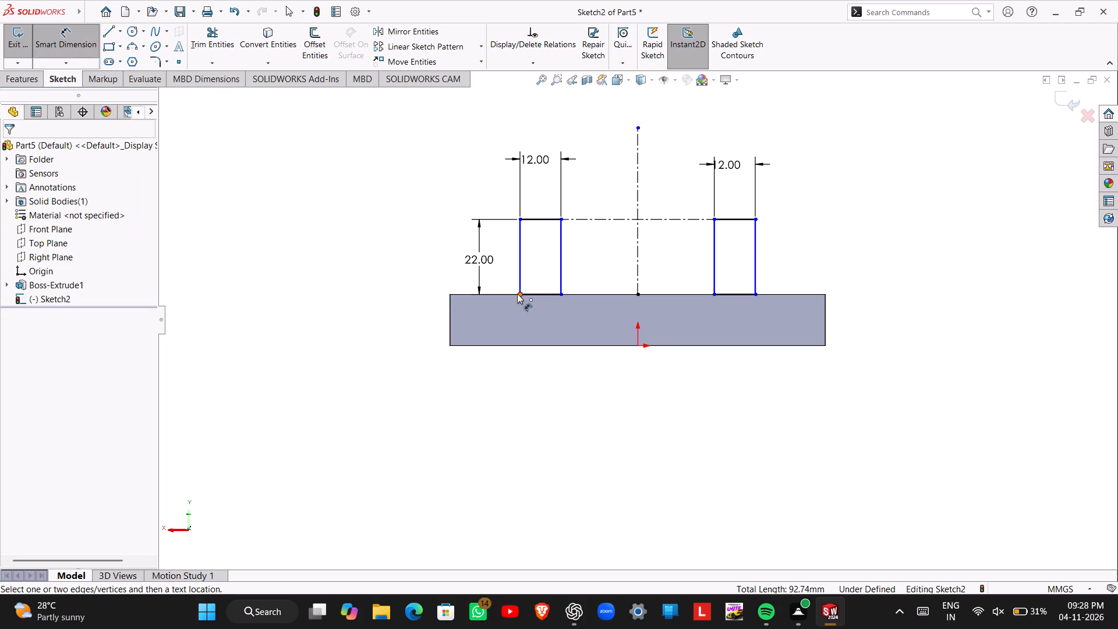
{"action": "left_click", "coordinate": [518, 293]}
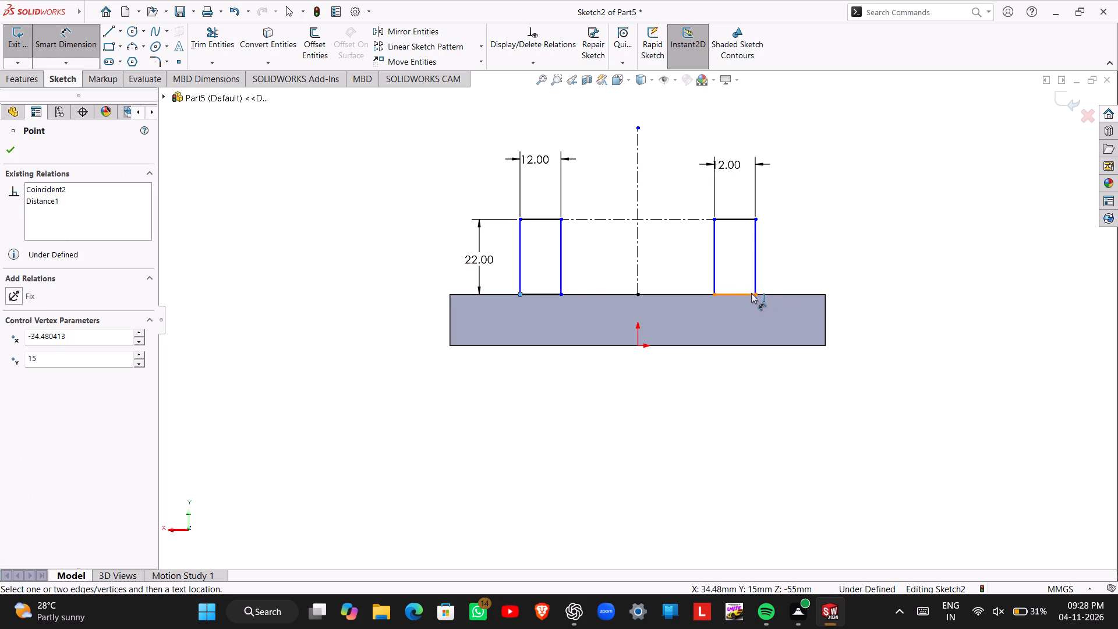
{"action": "left_click", "coordinate": [754, 293]}
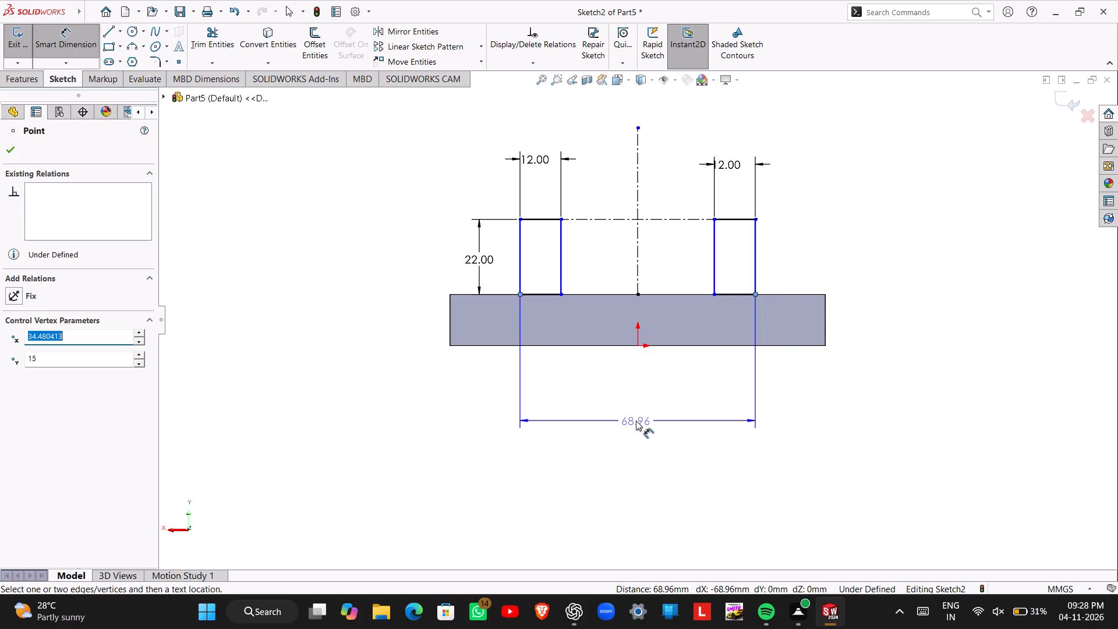
{"action": "left_click", "coordinate": [636, 420]}
{"action": "type", "text": "60"}
{"action": "key", "text": "Return"}
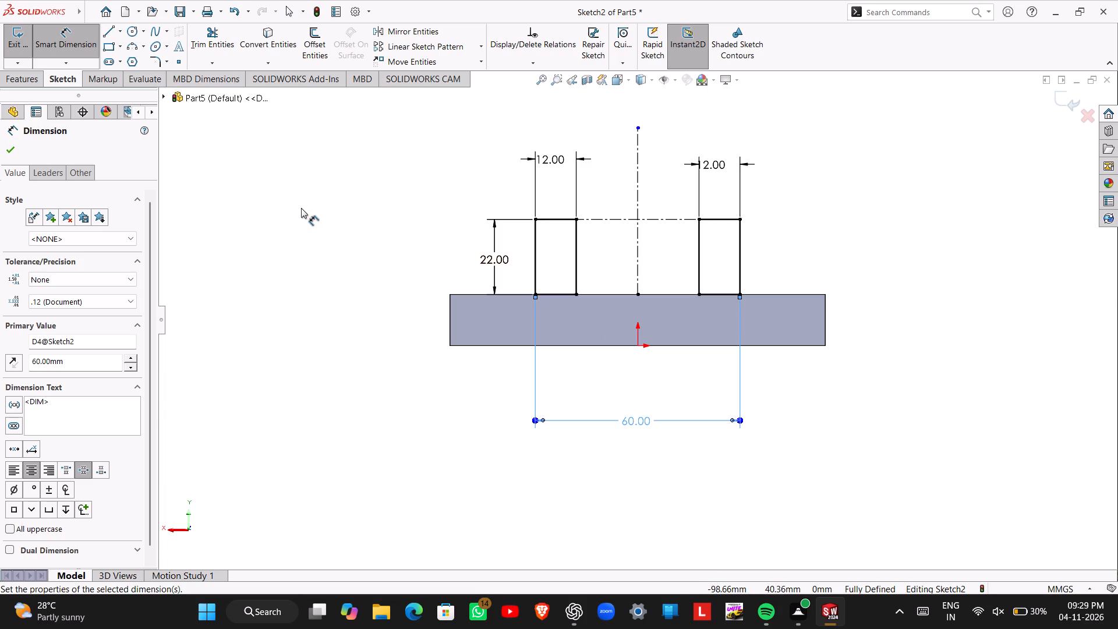
{"action": "key", "text": "Escape"}
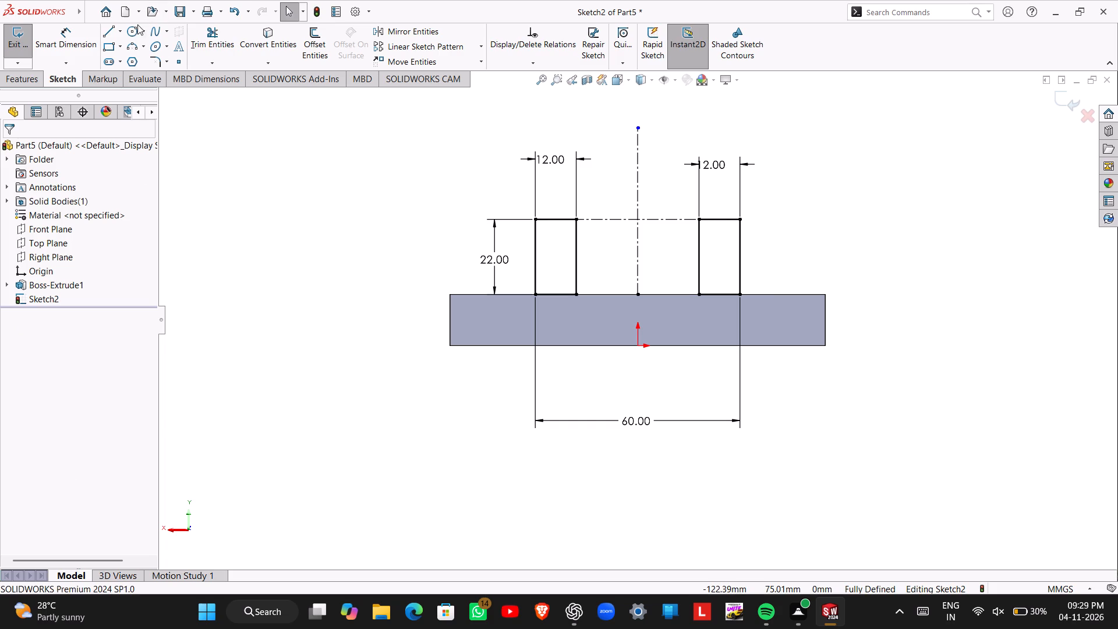
Sketch a circle about 33 mm in diameter centred where the horizontal and vertical construction lines cross.
{"action": "left_click", "coordinate": [132, 28]}
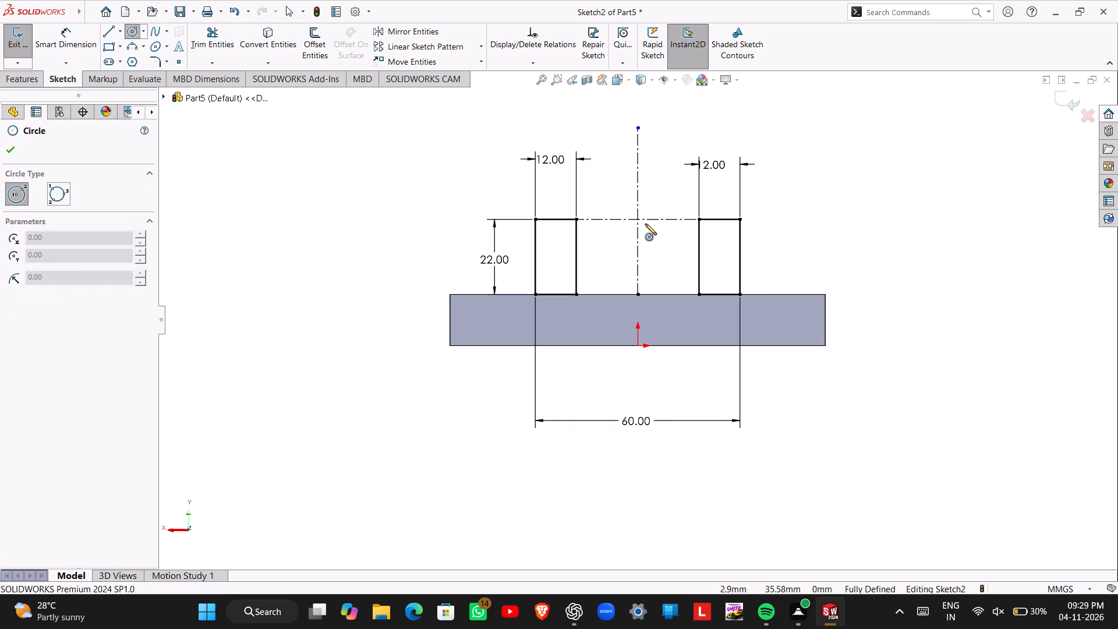
{"action": "left_click", "coordinate": [638, 220]}
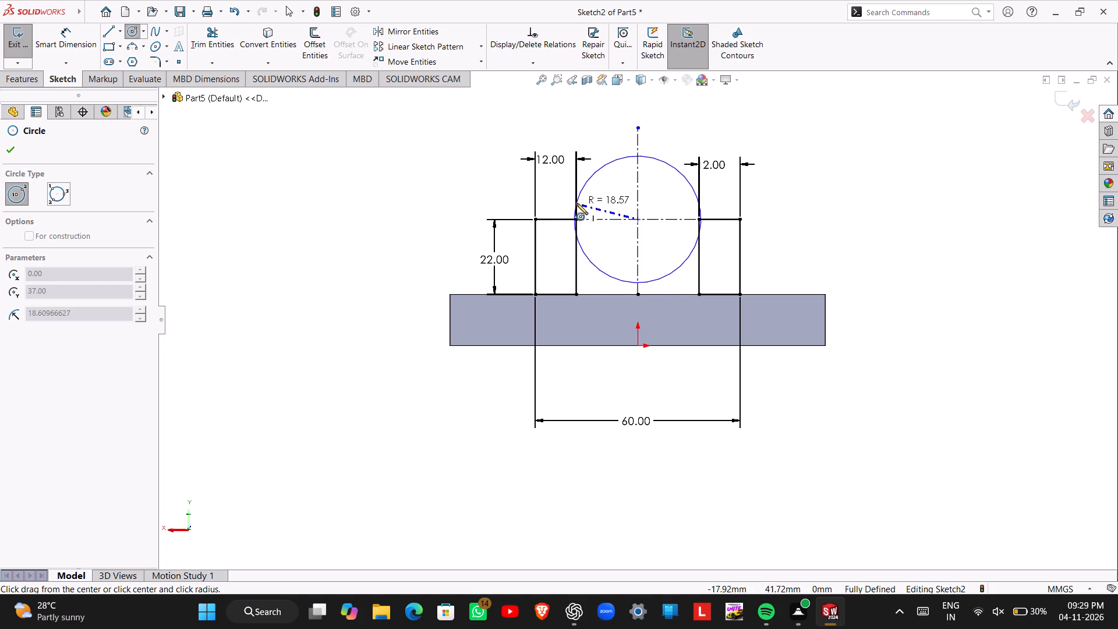
{"action": "left_click", "coordinate": [607, 172]}
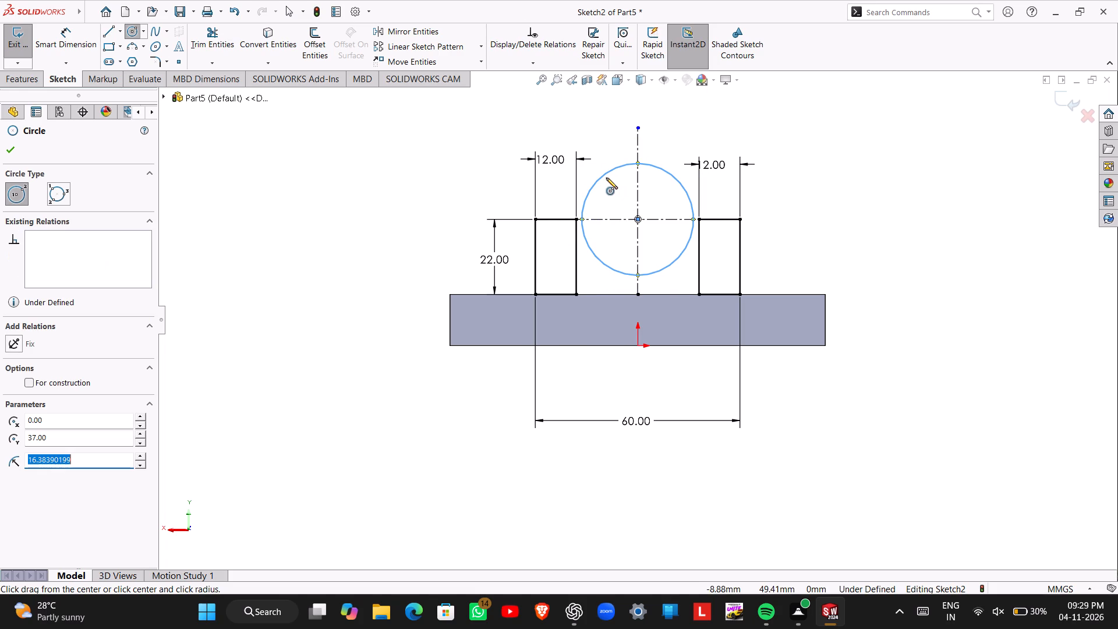
{"action": "key", "text": "Escape"}
Dimension the circle's diameter as 35 mm.
{"action": "right_click_drag", "start_coordinate": [900, 249], "coordinate": [890, 156]}
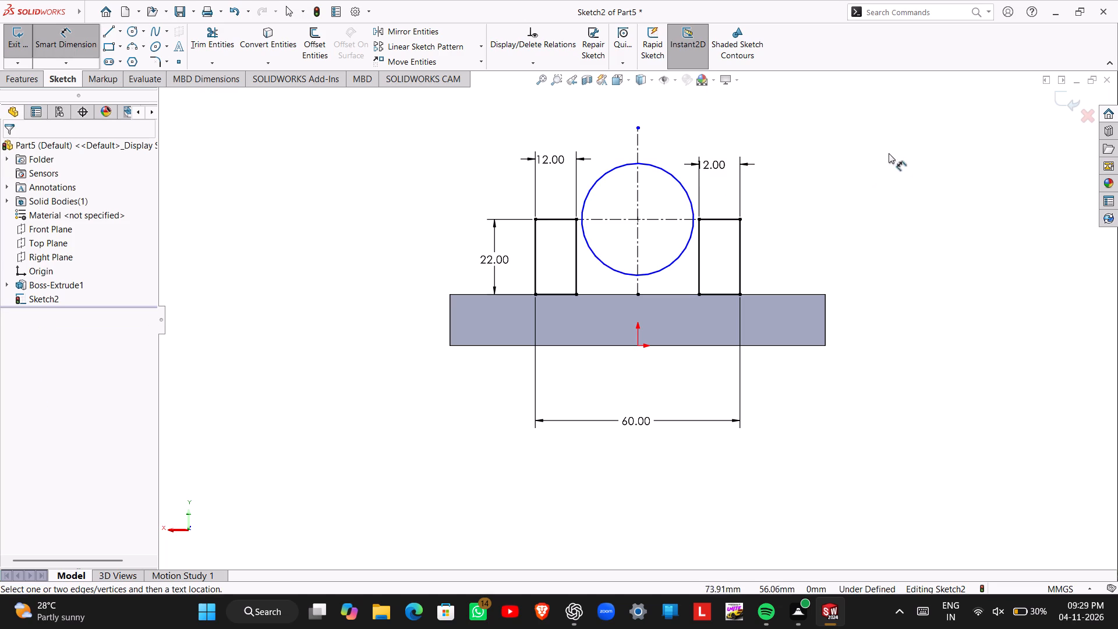
{"action": "left_click", "coordinate": [663, 169]}
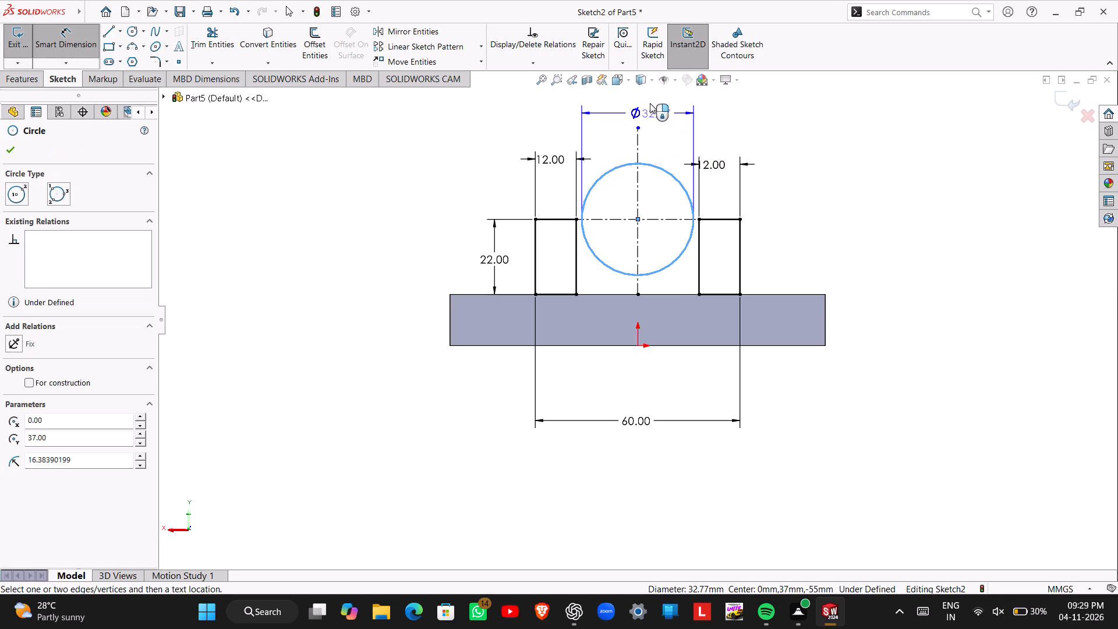
{"action": "left_click", "coordinate": [650, 103]}
{"action": "type", "text": "35"}
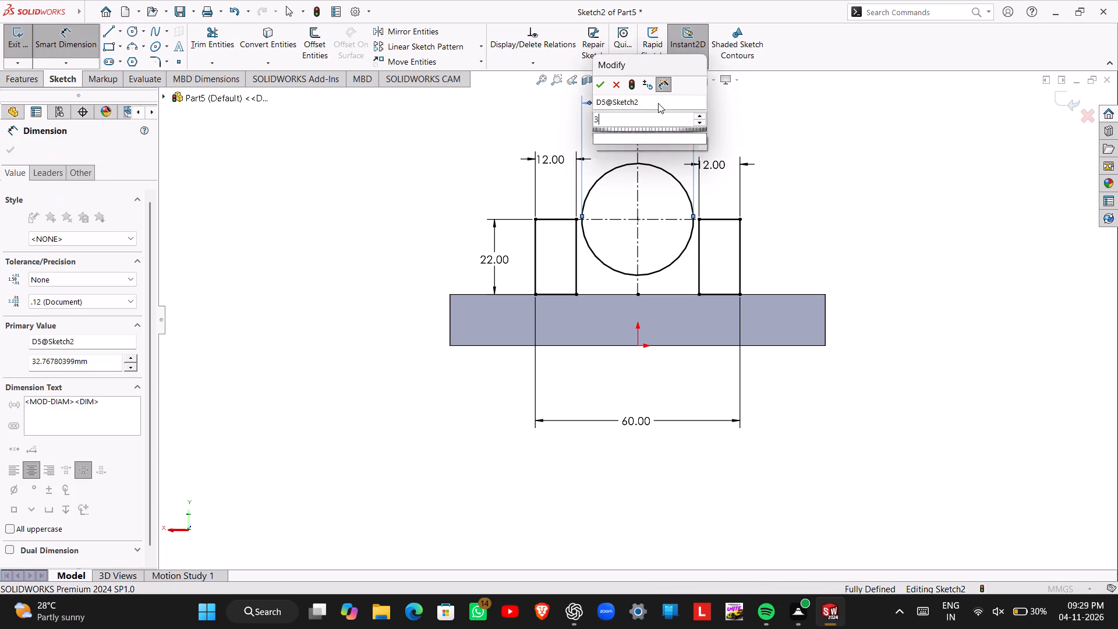
{"action": "key", "text": "Return"}
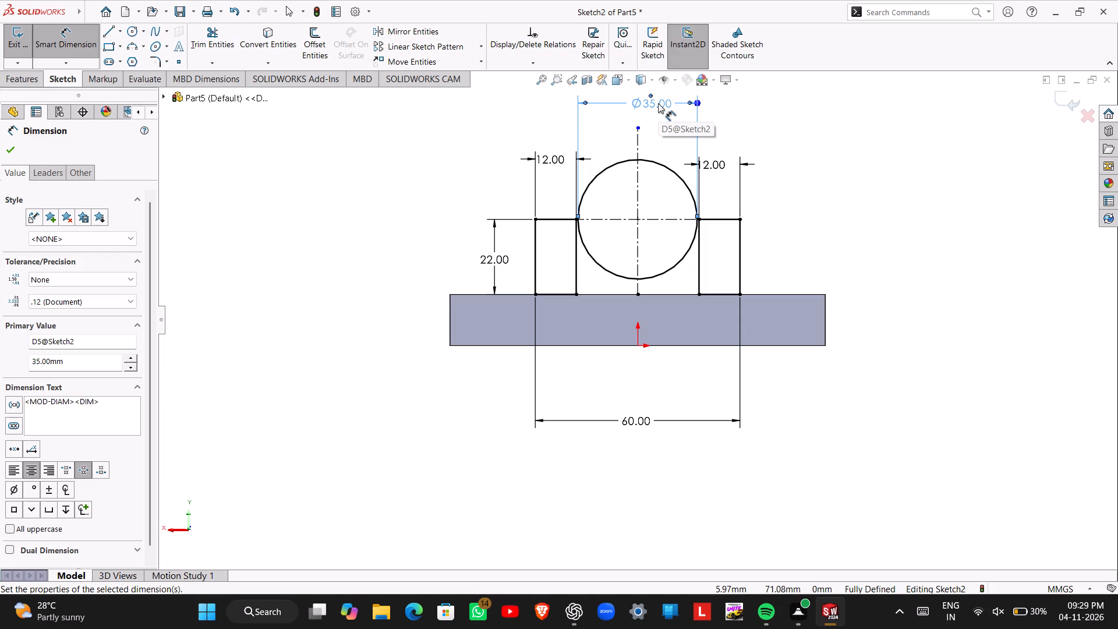
Convert the 35 mm circle to construction geometry.
{"action": "key", "text": "Escape"}
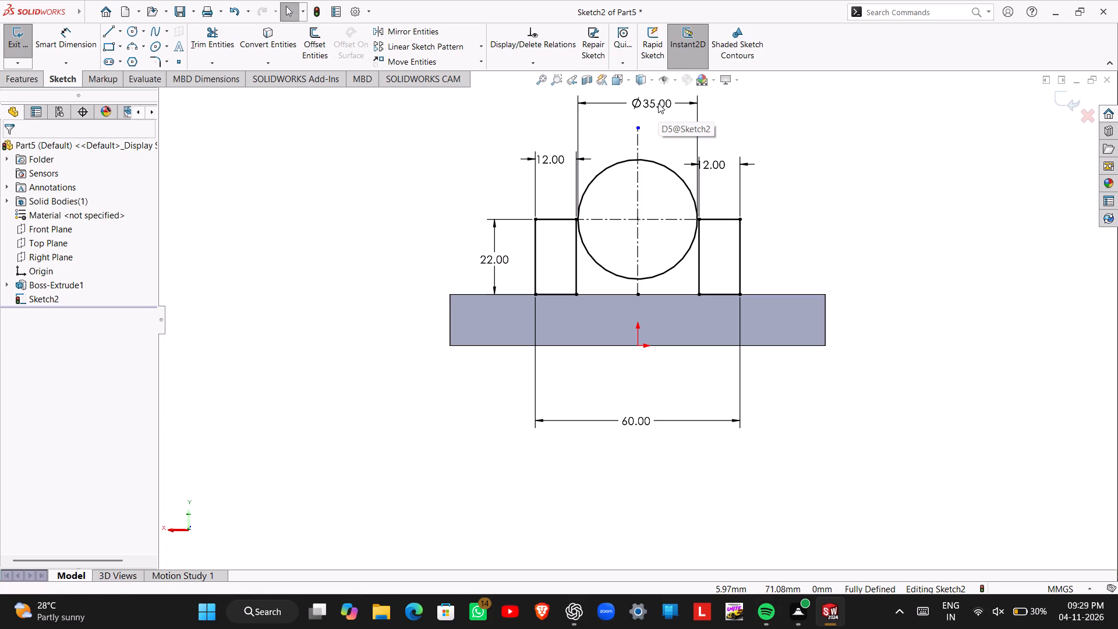
{"action": "left_click", "coordinate": [620, 163]}
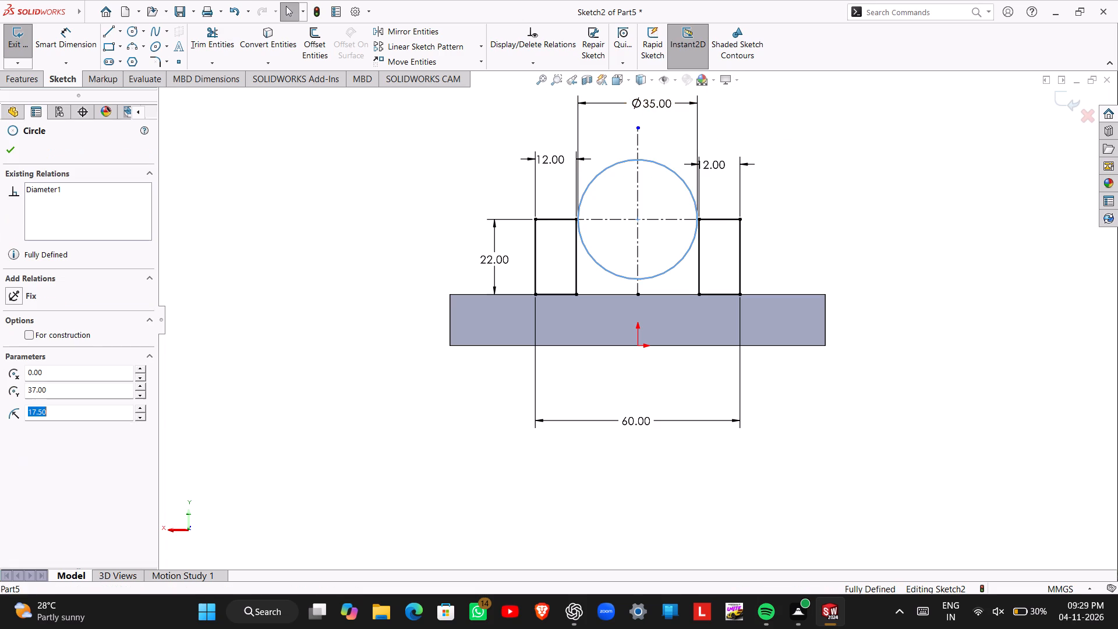
{"action": "left_click", "coordinate": [24, 334]}
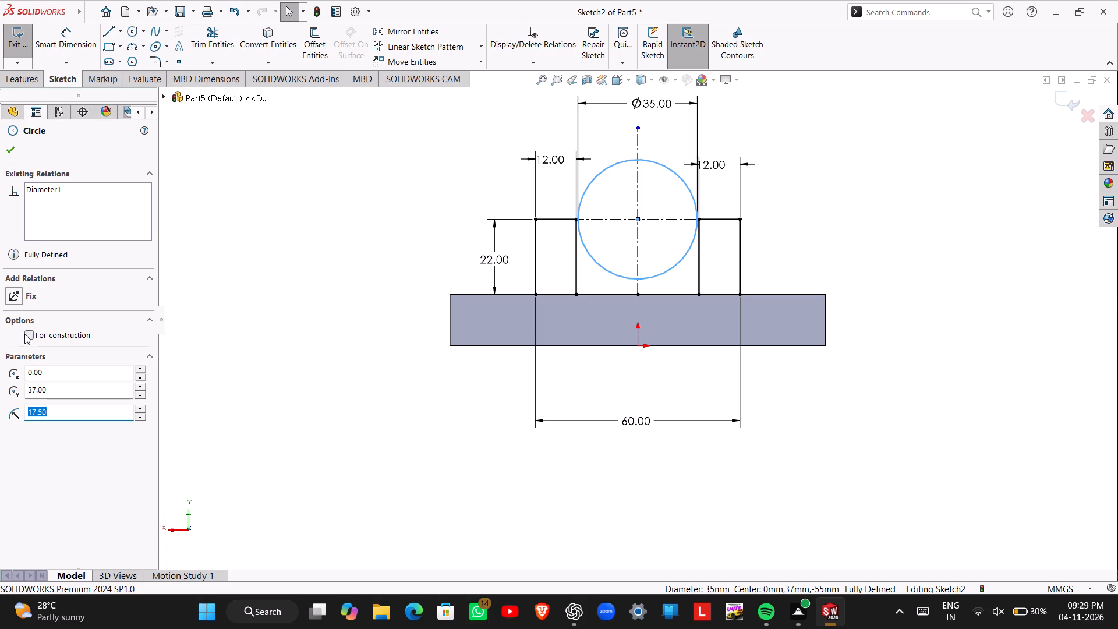
{"action": "left_click", "coordinate": [12, 153]}
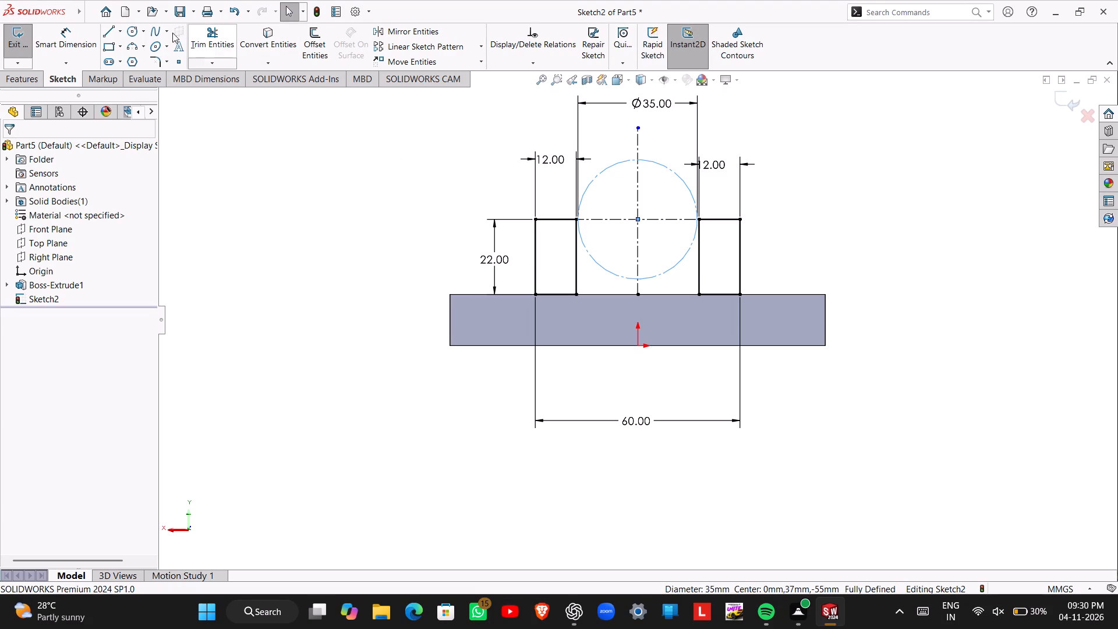
Sketch a horizontal 36 mm midpoint line from the circle's lowest point, ending on the inner sides of both legs.
{"action": "left_click", "coordinate": [121, 33]}
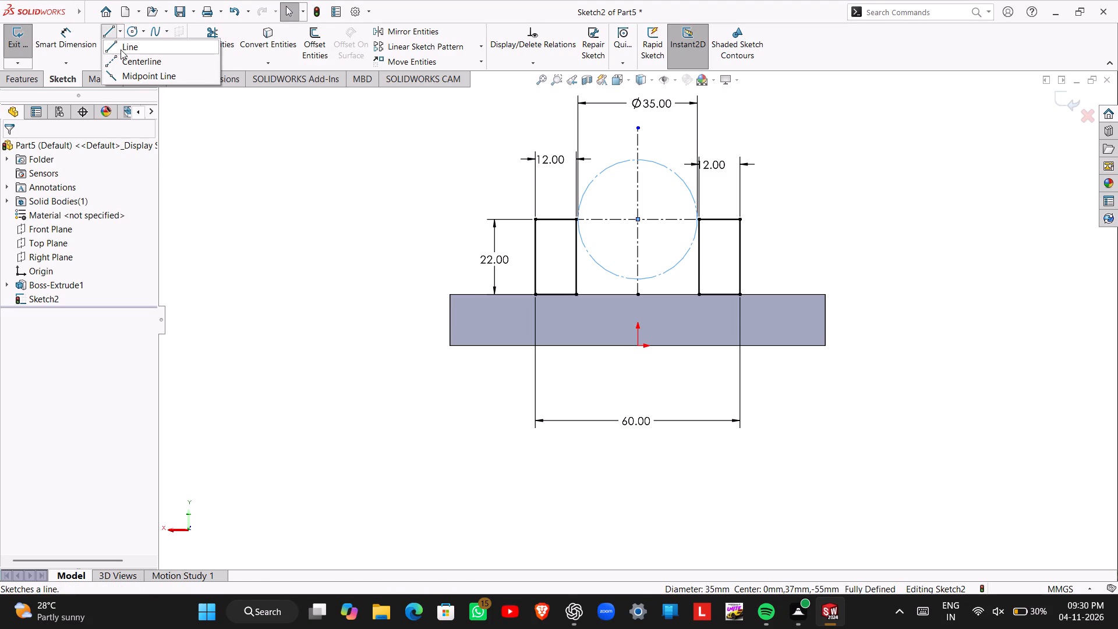
{"action": "left_click", "coordinate": [136, 77]}
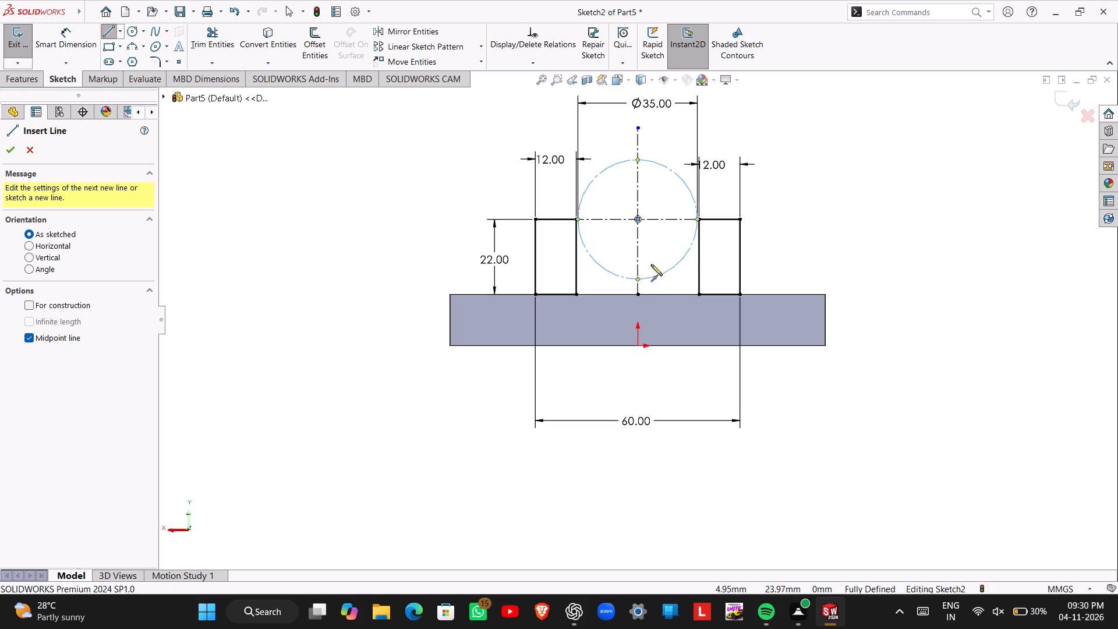
{"action": "left_click", "coordinate": [638, 278]}
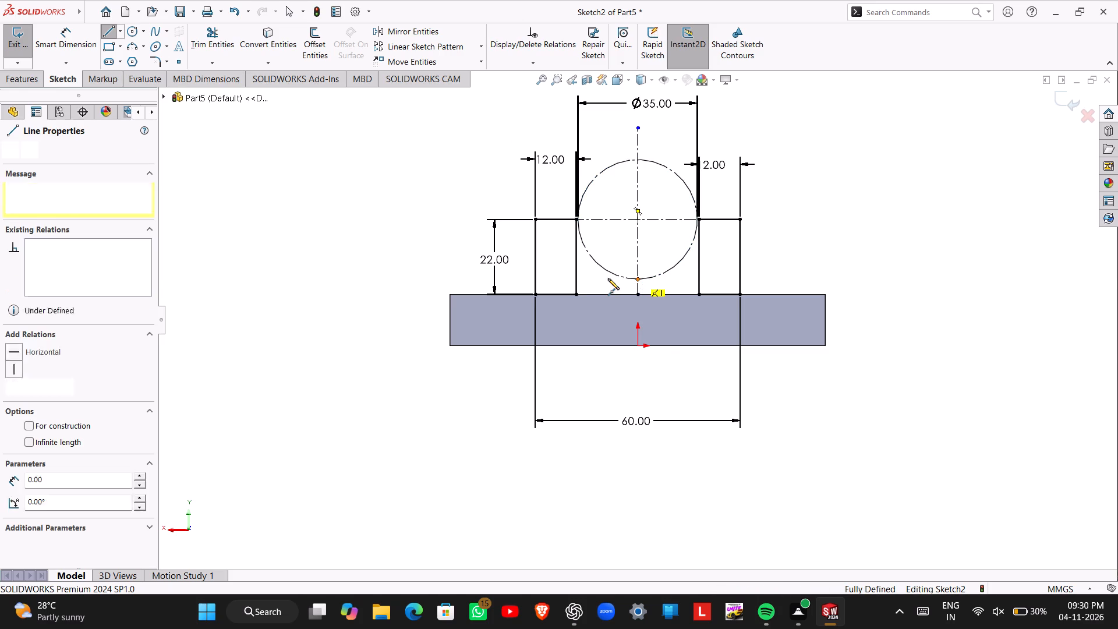
{"action": "left_click", "coordinate": [576, 278]}
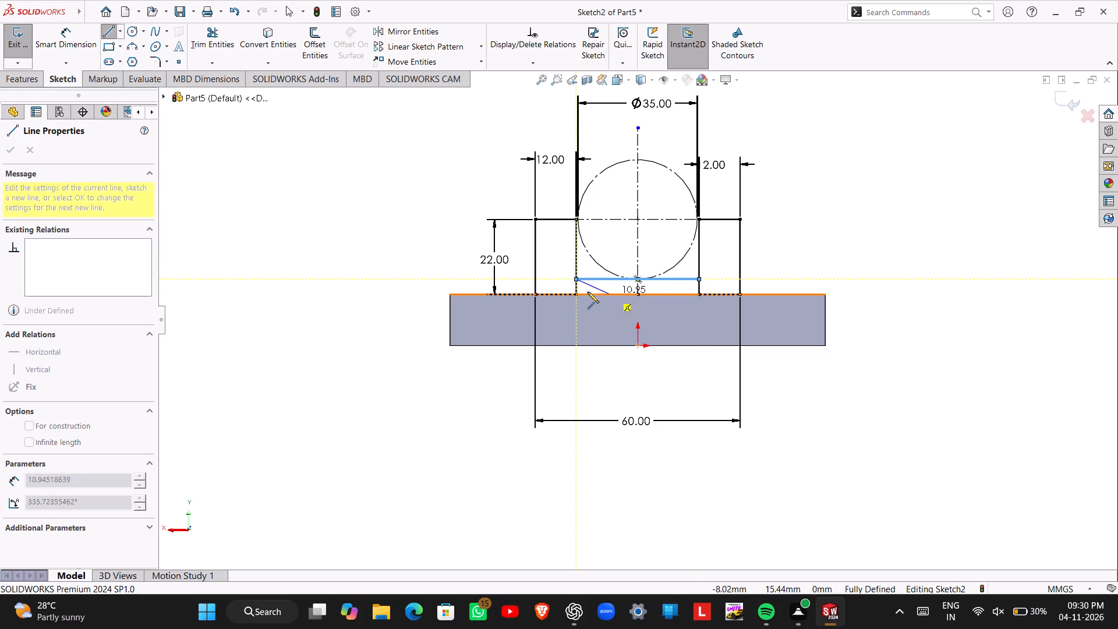
{"action": "key", "text": "Escape"}
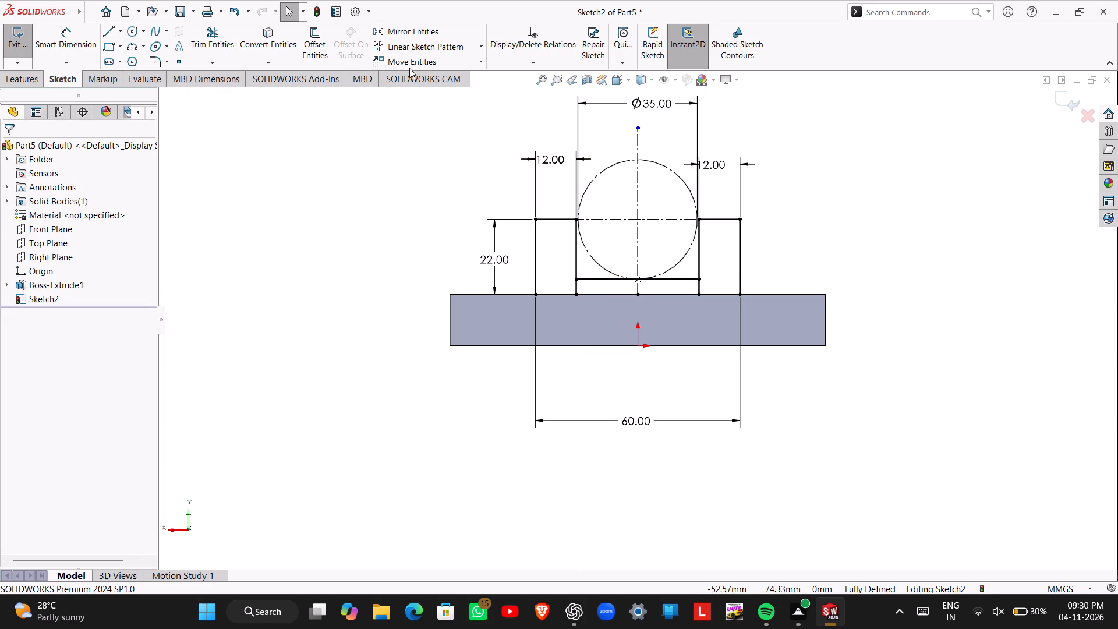
Sketch a 36 mm midpoint line along the plate's top edge, centred on the vertical construction line and joining the legs' inner bottom corners.
{"action": "left_click", "coordinate": [116, 32]}
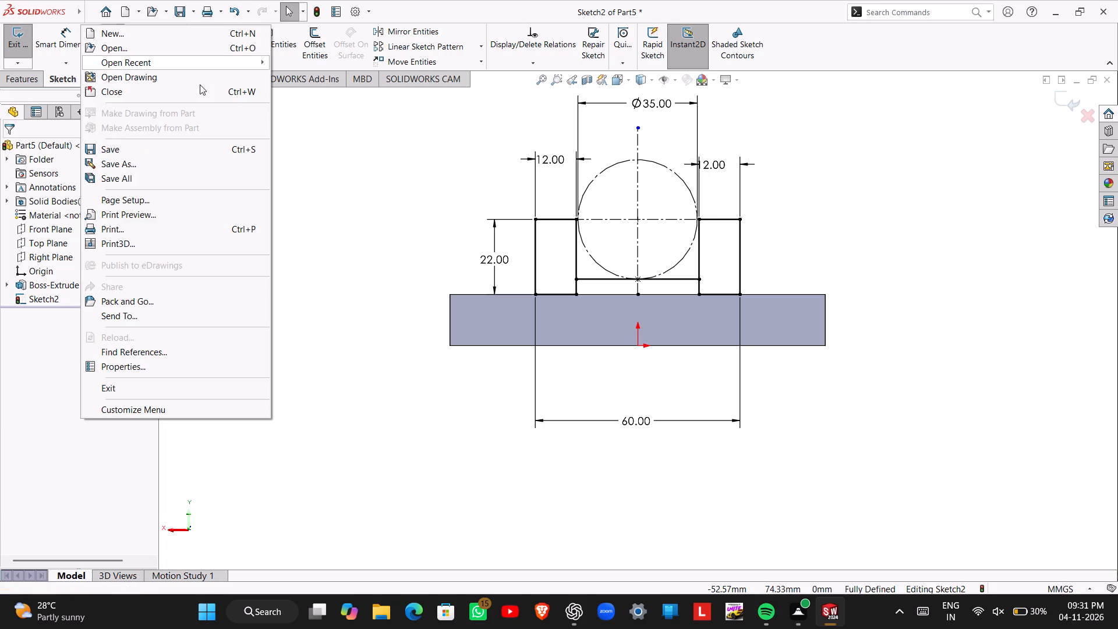
{"action": "left_click", "coordinate": [305, 136]}
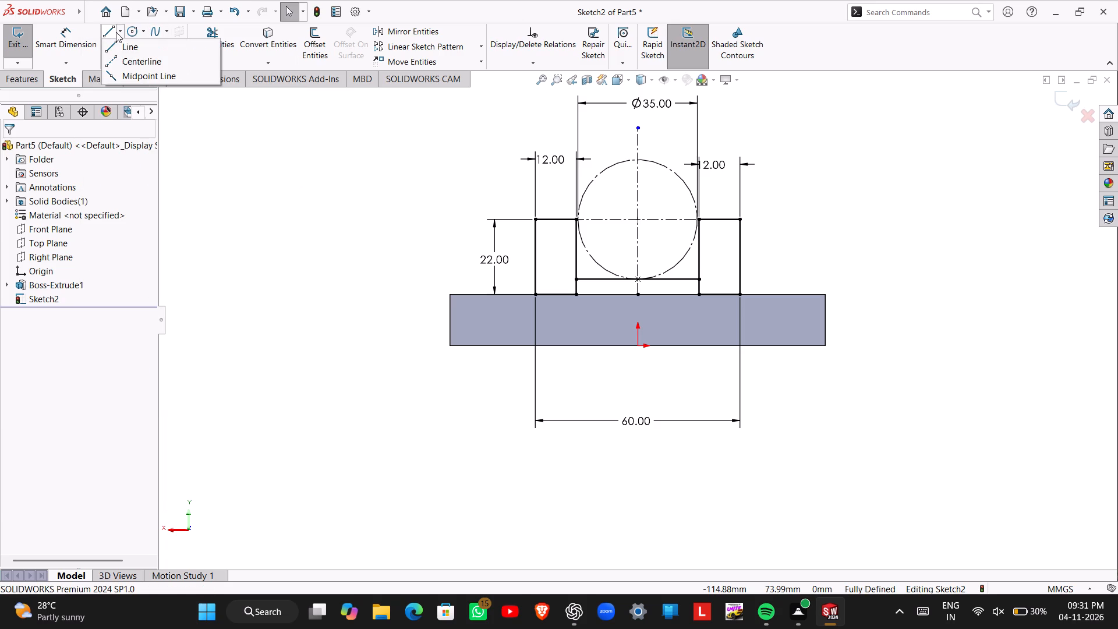
{"action": "left_click", "coordinate": [131, 73]}
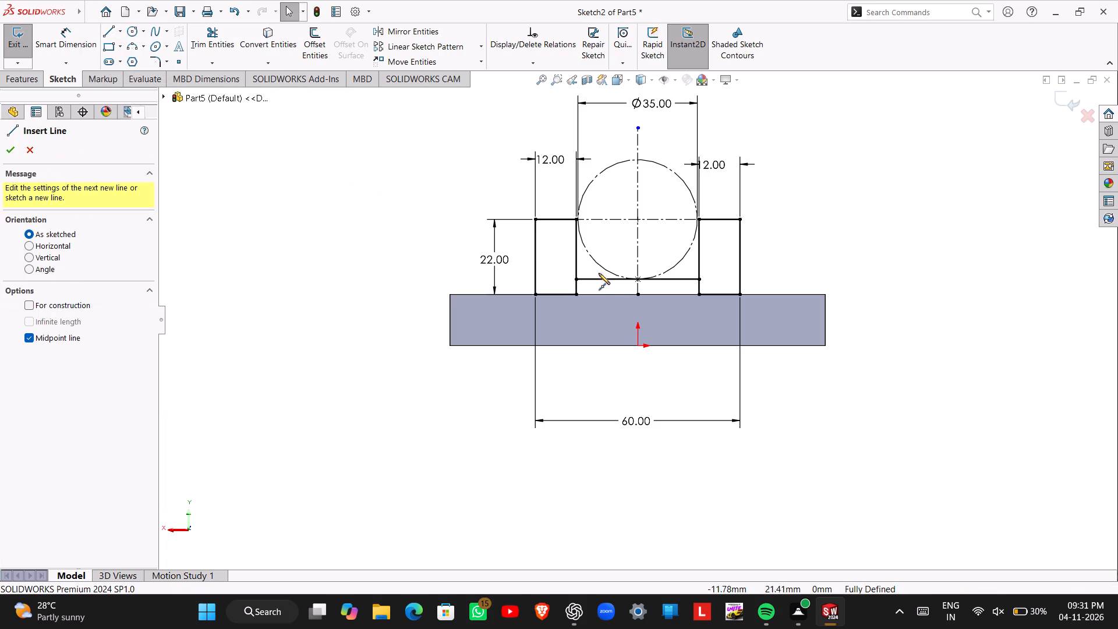
{"action": "left_click", "coordinate": [636, 292]}
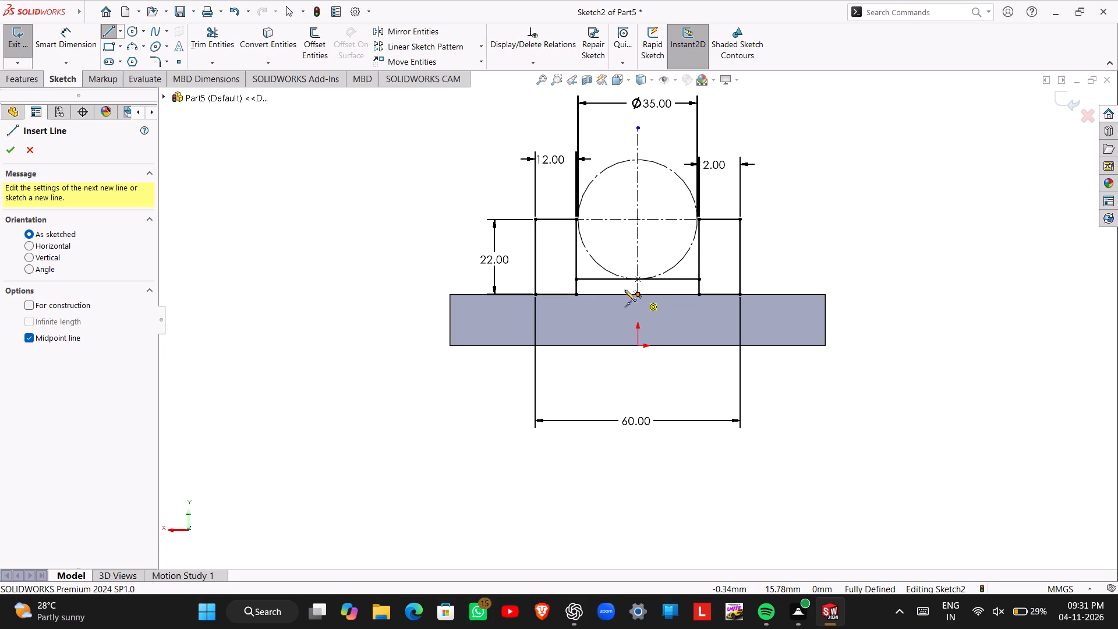
{"action": "left_click", "coordinate": [575, 295]}
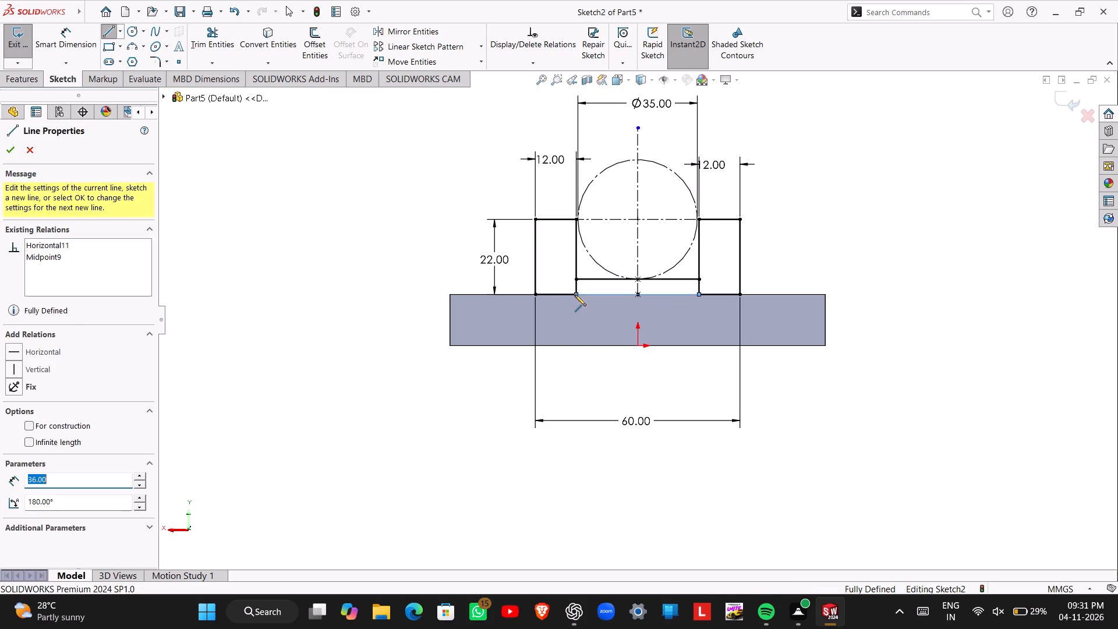
{"action": "key", "text": "Escape"}
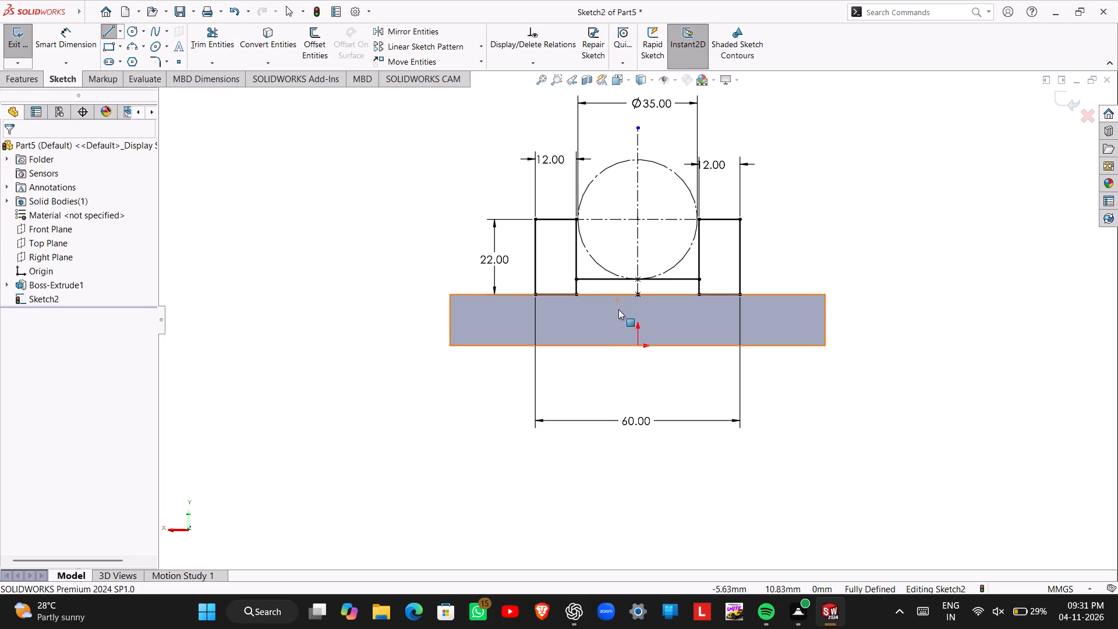
{"action": "left_click", "coordinate": [847, 383]}
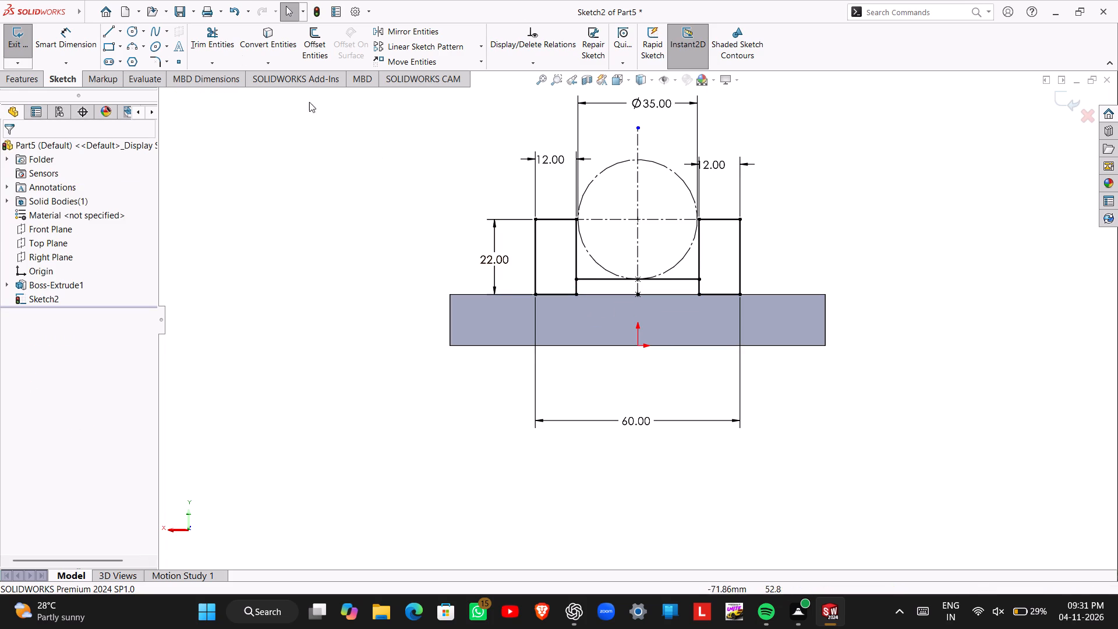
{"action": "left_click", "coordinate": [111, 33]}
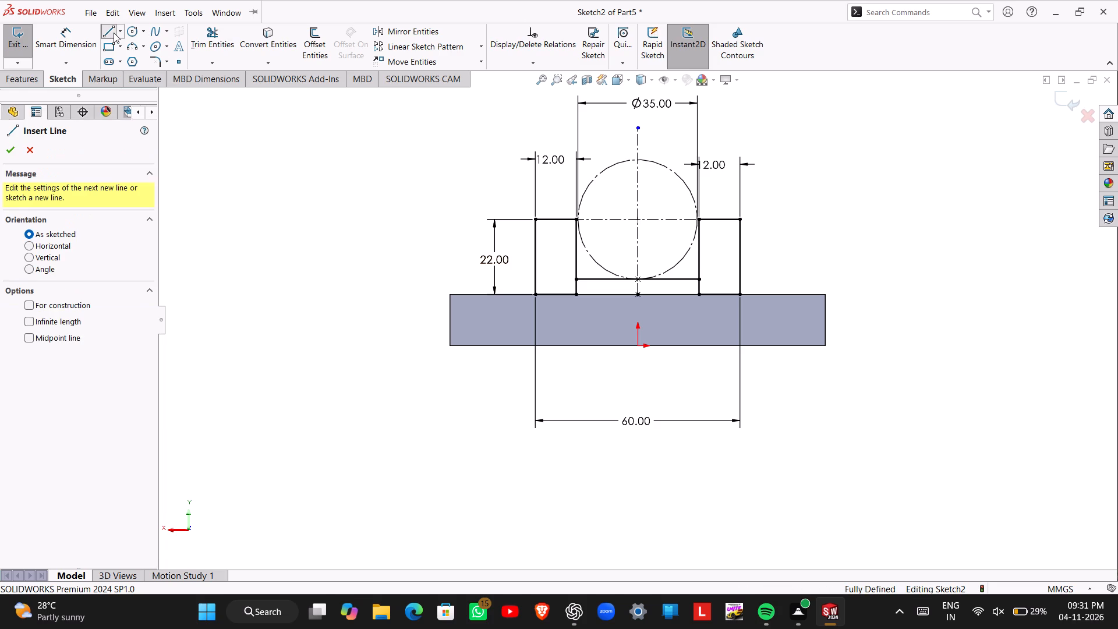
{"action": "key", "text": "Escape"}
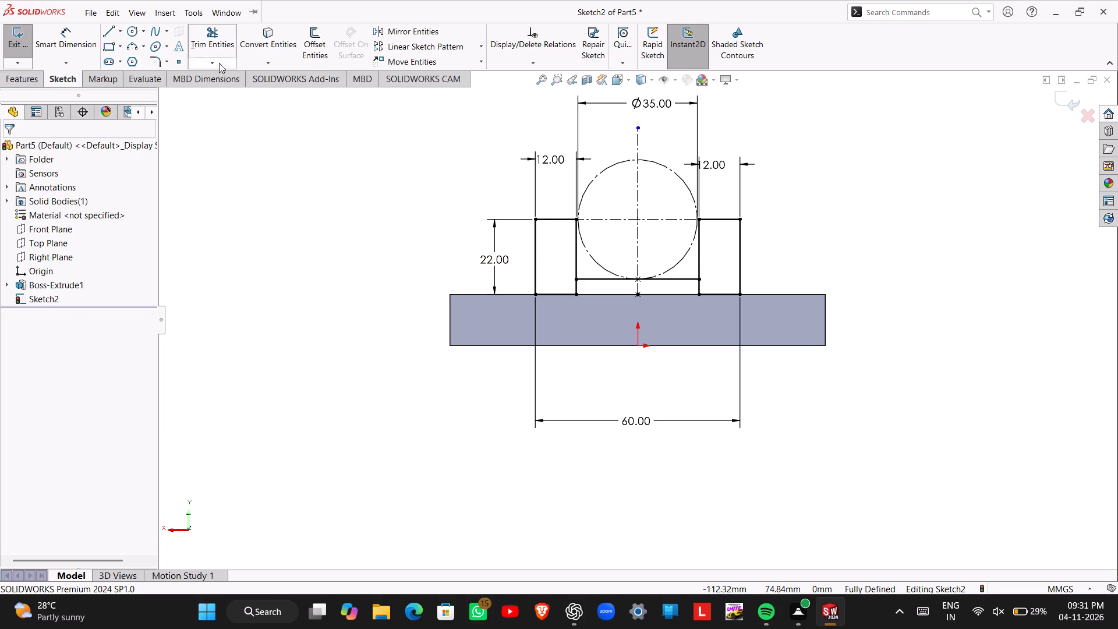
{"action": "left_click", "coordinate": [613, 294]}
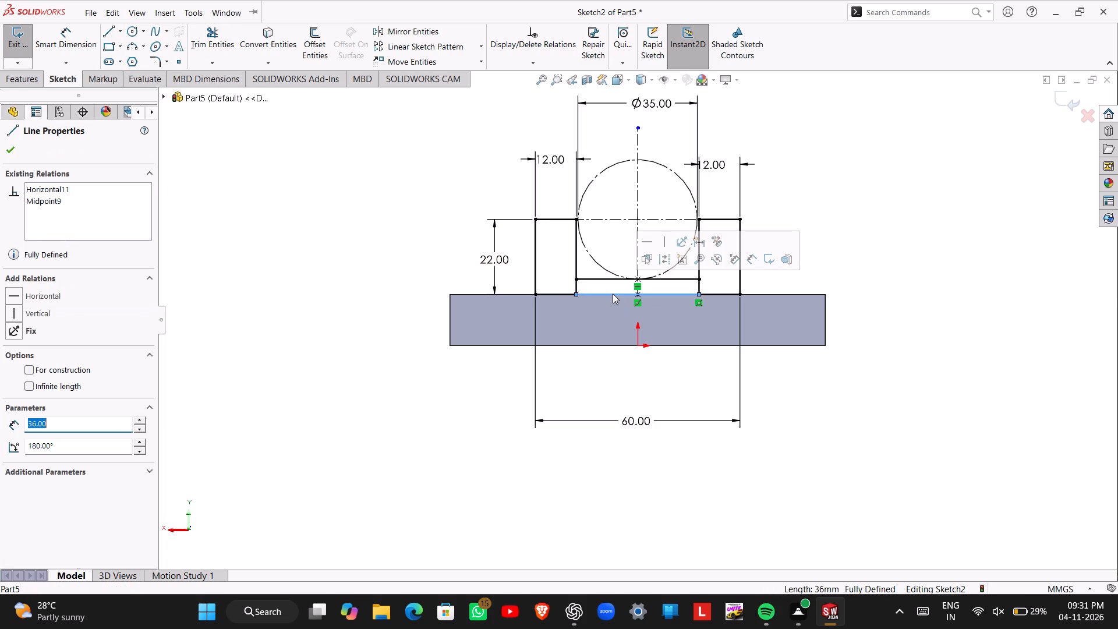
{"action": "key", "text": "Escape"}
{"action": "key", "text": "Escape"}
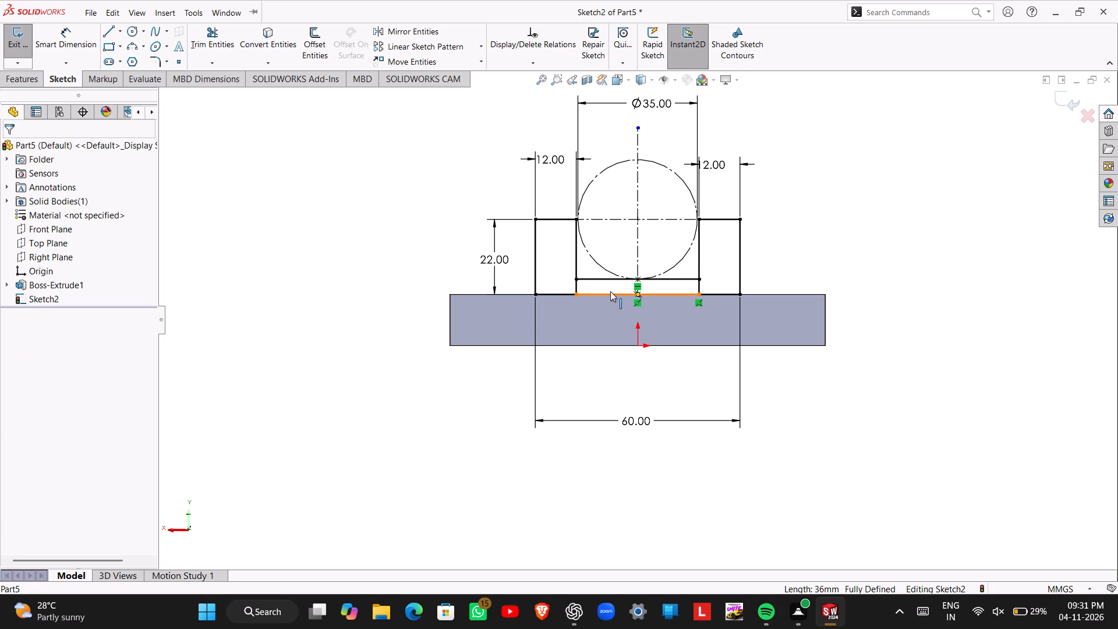
Power trim the inner sides of both legs below the upper horizontal line, leaving one U-shaped outline, and exit the sketch.
{"action": "left_click", "coordinate": [221, 50]}
{"action": "left_click_drag", "start_coordinate": [589, 287], "coordinate": [560, 282]}
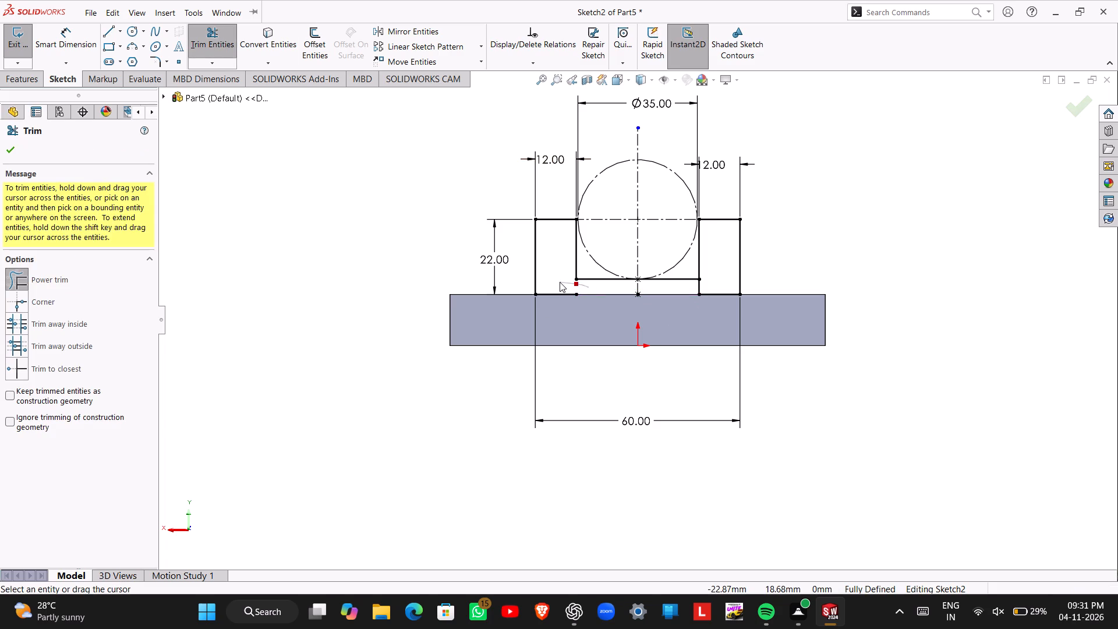
{"action": "left_click_drag", "start_coordinate": [560, 282], "coordinate": [560, 282]}
{"action": "left_click_drag", "start_coordinate": [662, 287], "coordinate": [677, 285]}
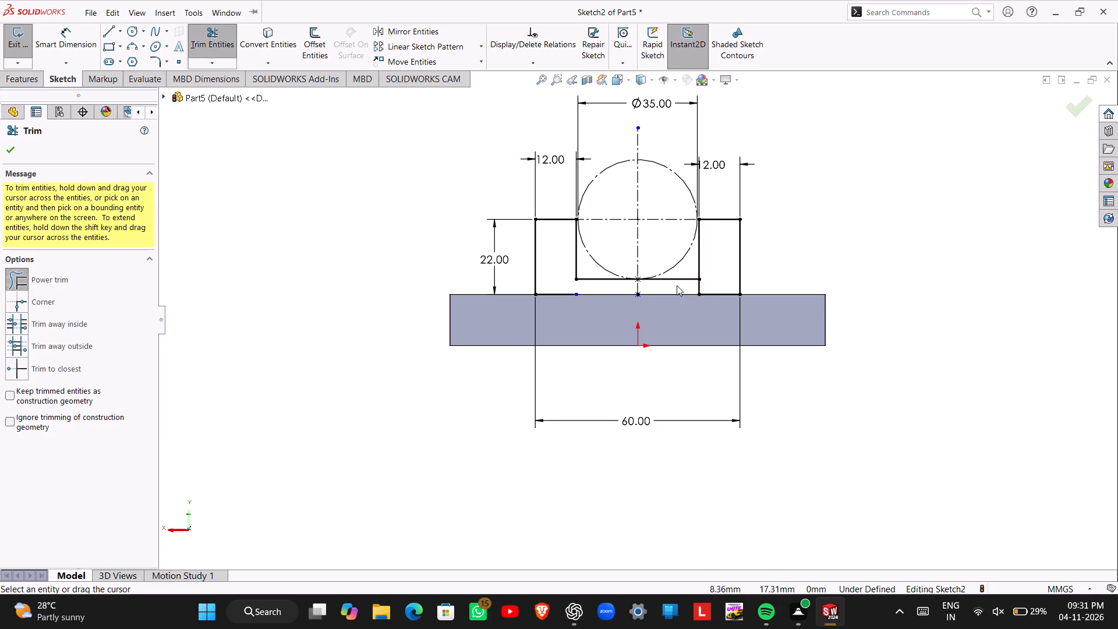
{"action": "left_click_drag", "start_coordinate": [677, 285], "coordinate": [710, 285]}
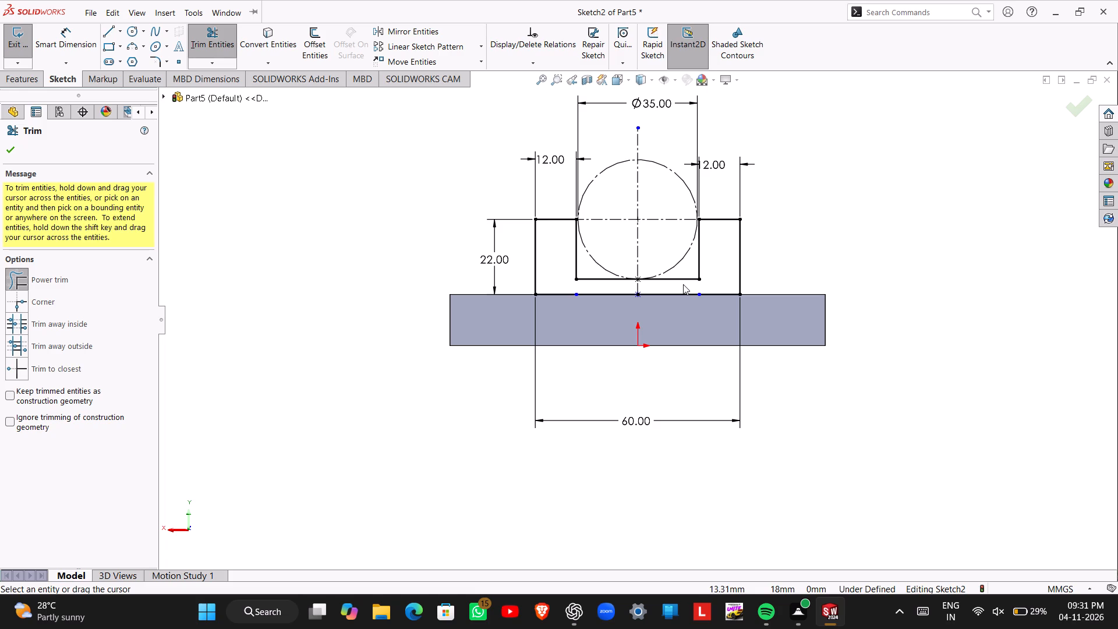
{"action": "left_click", "coordinate": [24, 43]}
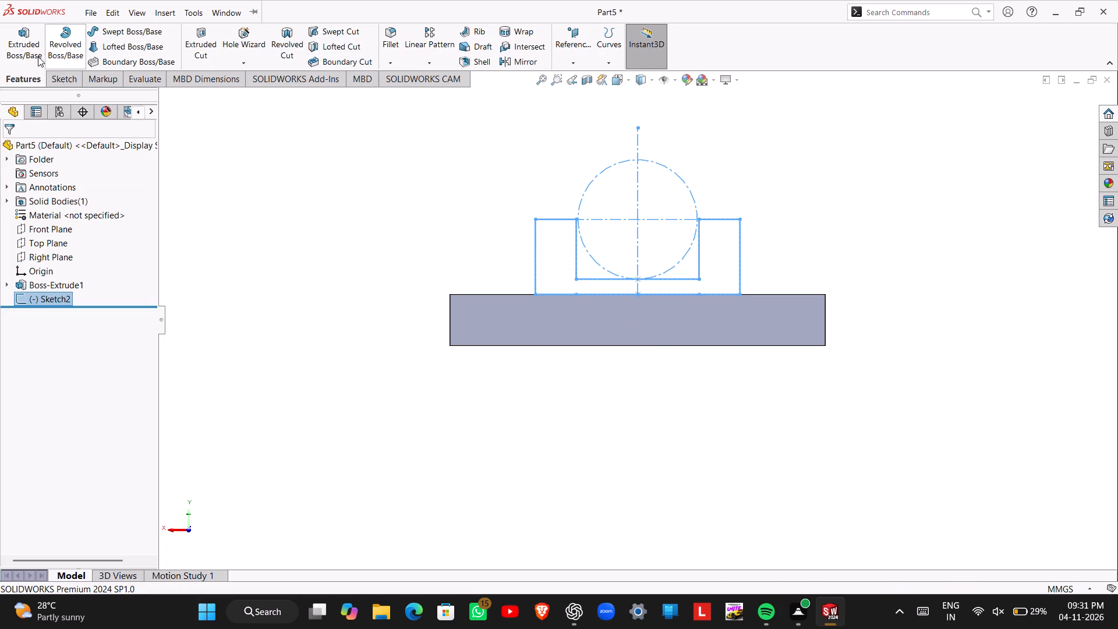
Extrude the U-shaped profile with reversed direction over the plate, using Up To Surface to the plate's opposite end face, with merged result.
{"action": "left_click", "coordinate": [33, 39]}
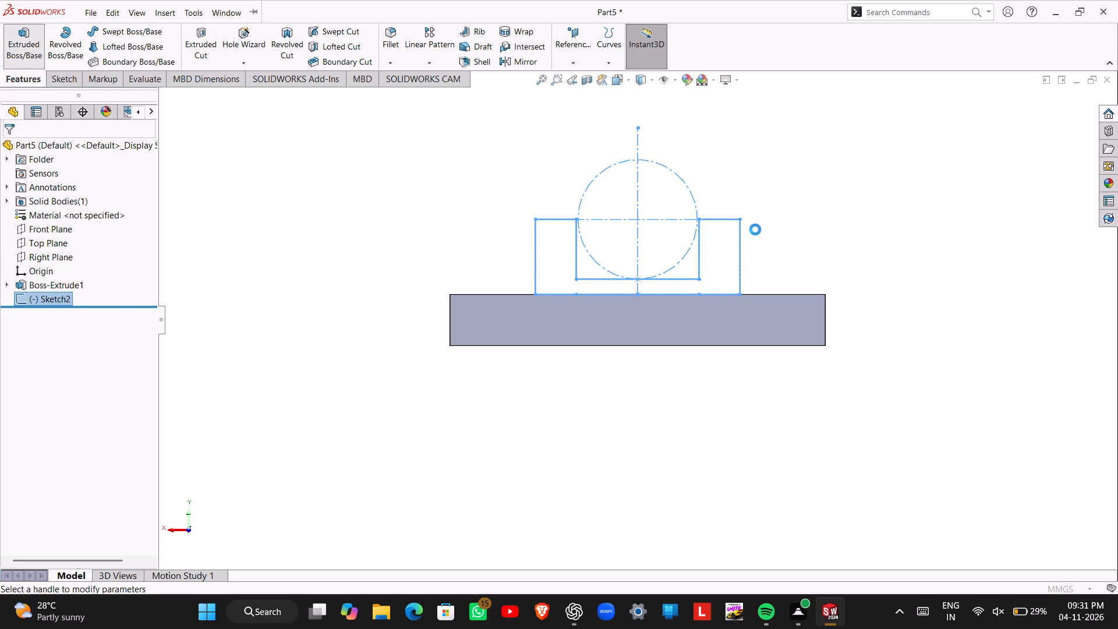
{"action": "middle_click_drag", "start_coordinate": [772, 235], "coordinate": [689, 253]}
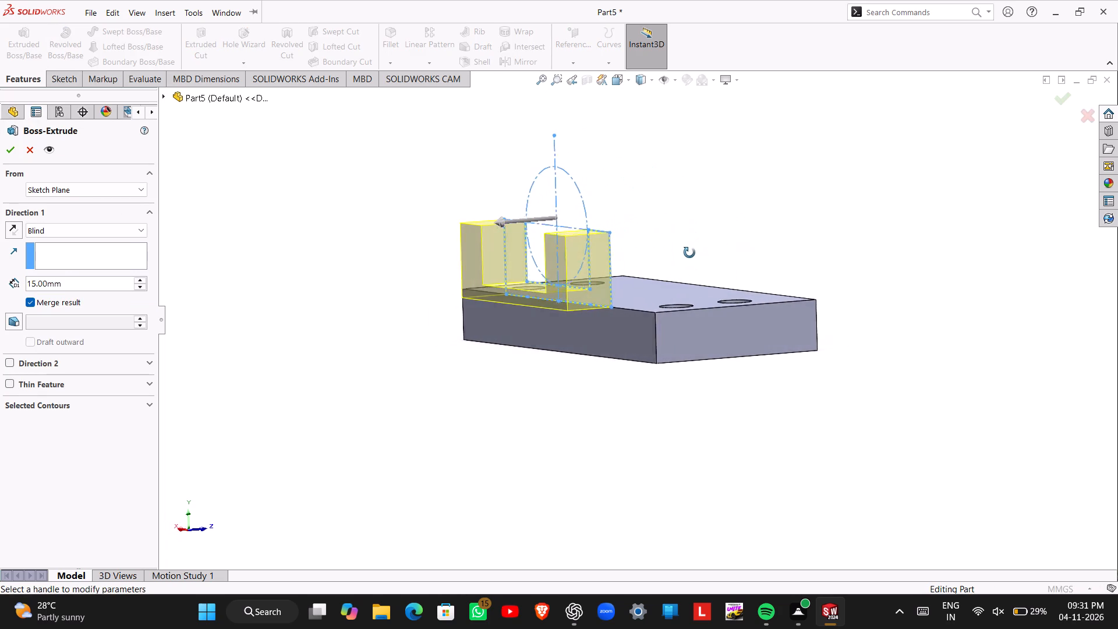
{"action": "middle_click_drag", "start_coordinate": [689, 253], "coordinate": [680, 255]}
{"action": "middle_click_drag", "start_coordinate": [679, 255], "coordinate": [645, 257]}
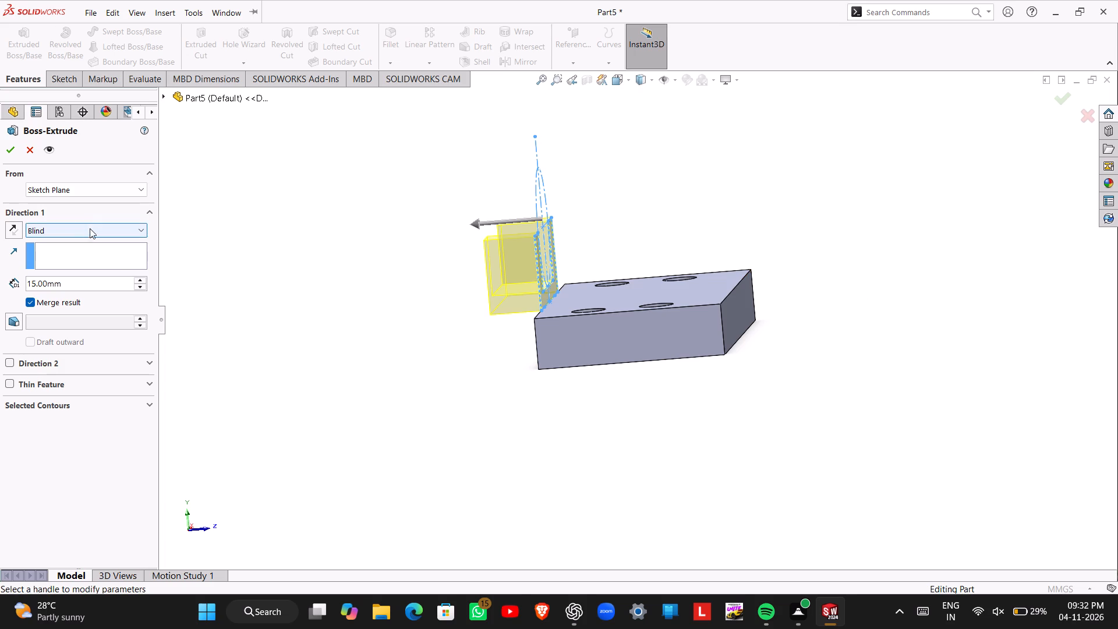
{"action": "left_click", "coordinate": [9, 234]}
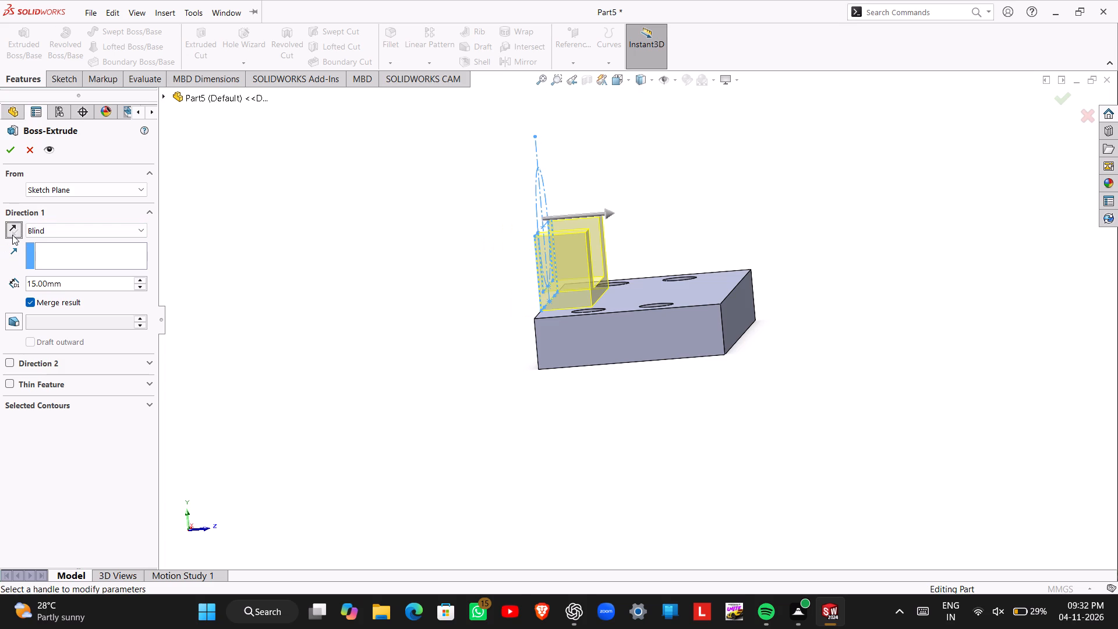
{"action": "left_click", "coordinate": [106, 227]}
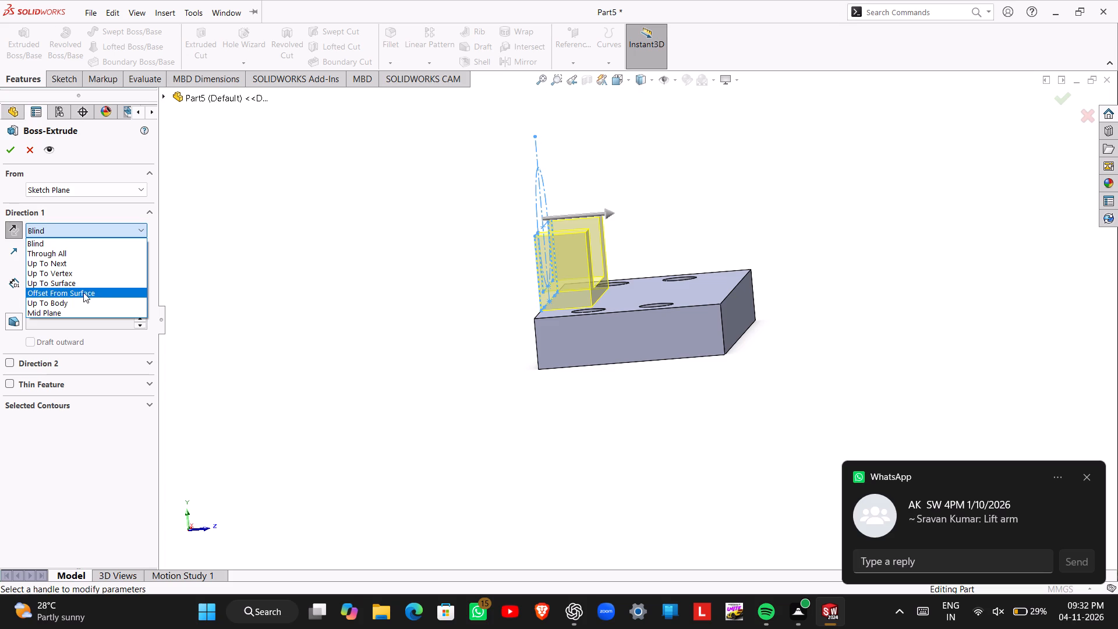
{"action": "left_click", "coordinate": [71, 283]}
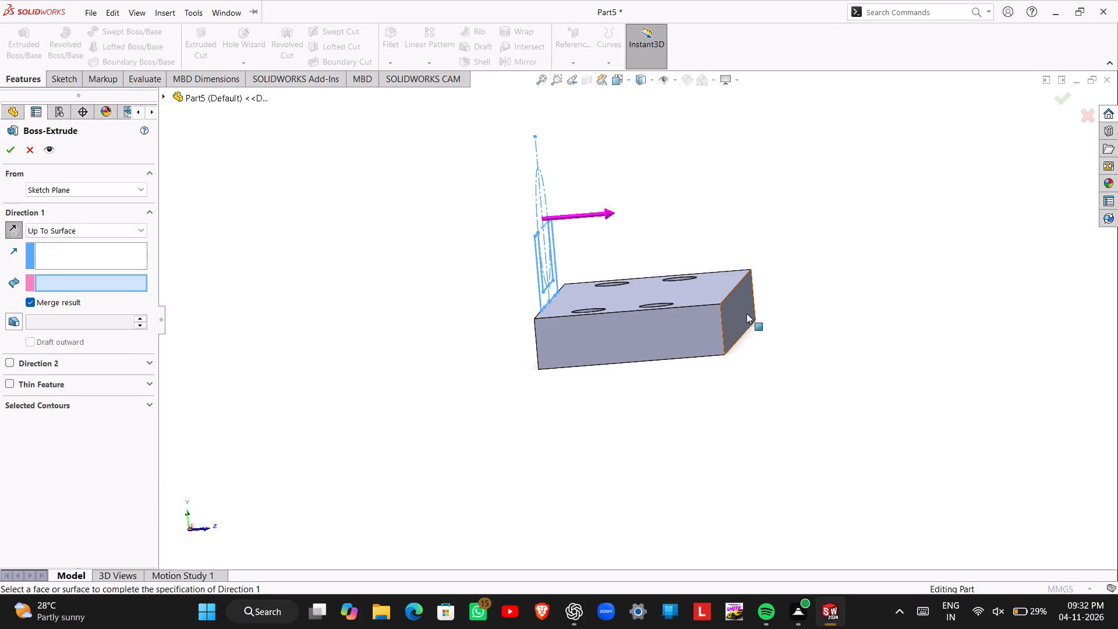
{"action": "left_click", "coordinate": [729, 314]}
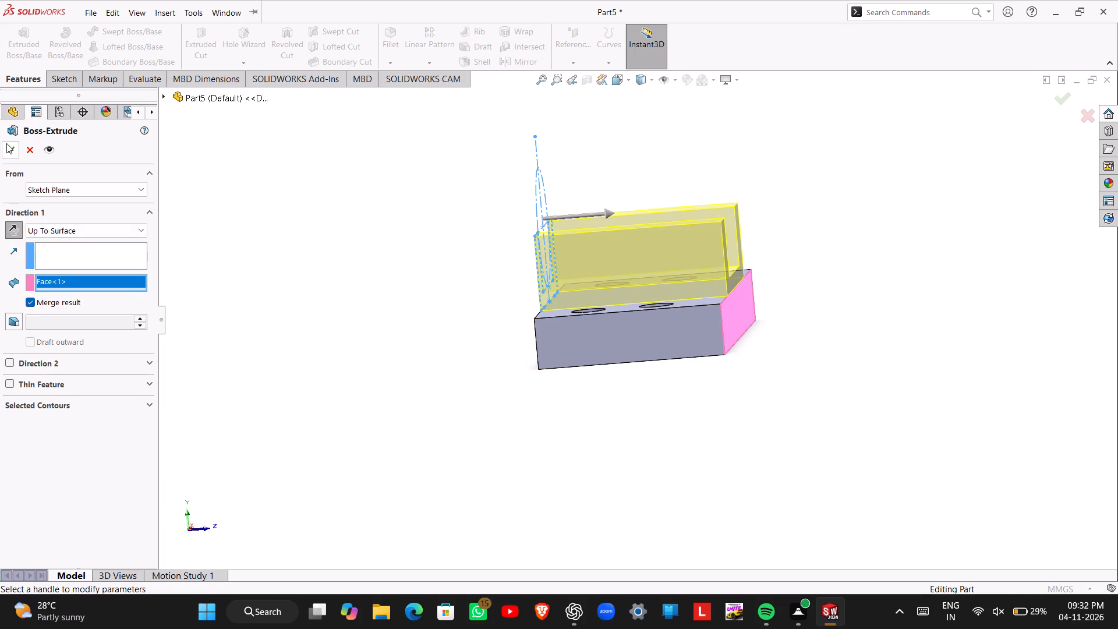
{"action": "left_click", "coordinate": [4, 153]}
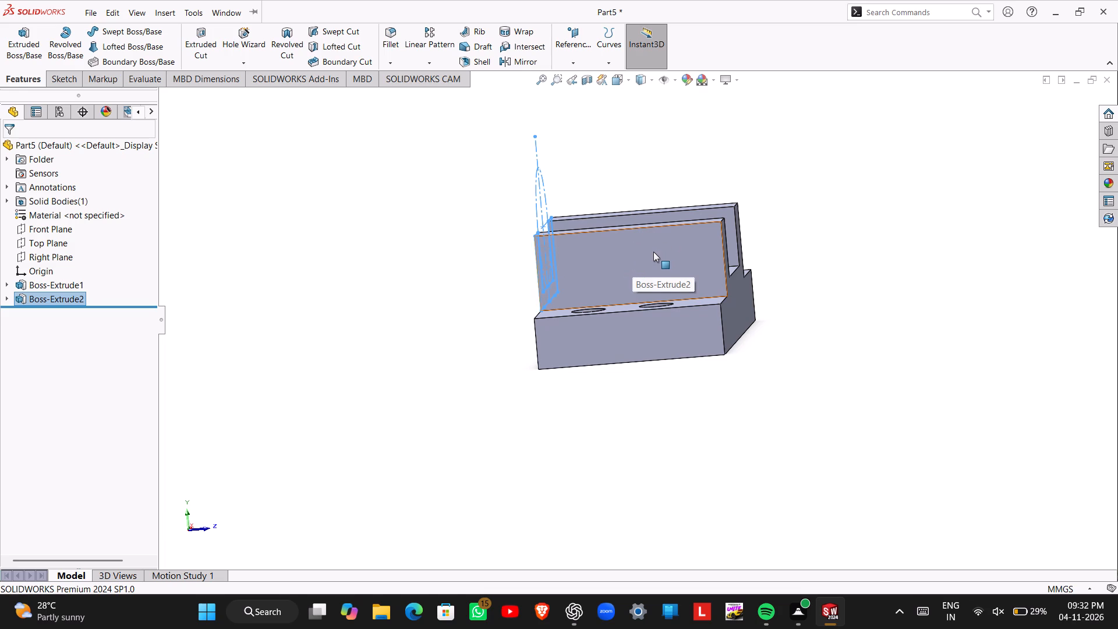
{"action": "key", "text": "Escape"}
On the upright's outer side face, sketch a closed corner triangle about 22.8 mm along the top edge and 22 mm down the origin-side edge.
{"action": "left_click", "coordinate": [653, 252]}
{"action": "left_click", "coordinate": [711, 220]}
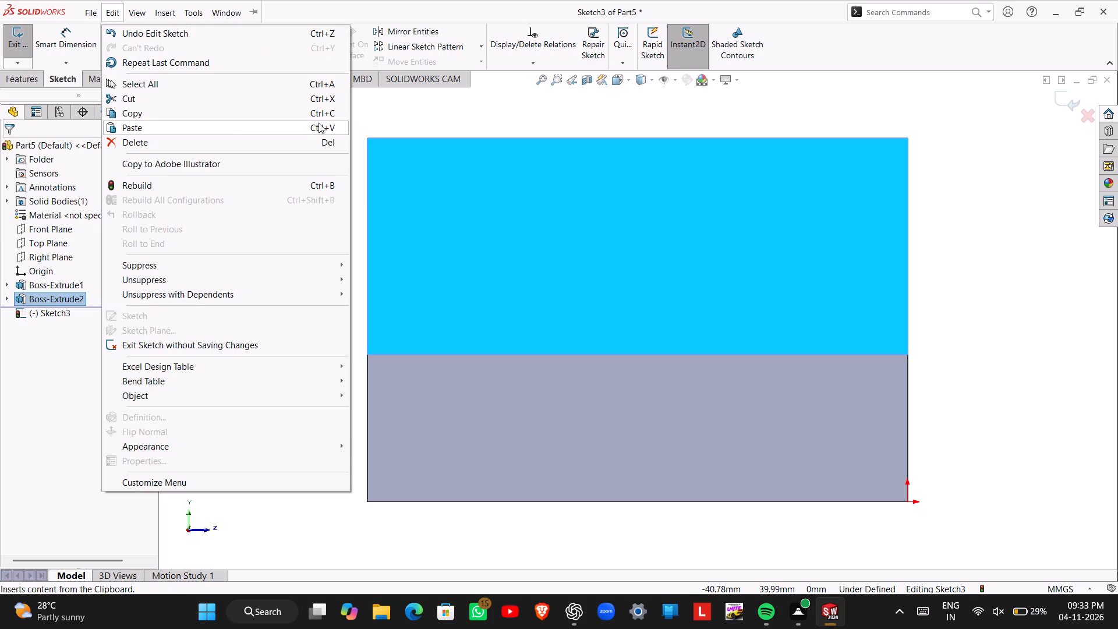
{"action": "left_click", "coordinate": [362, 121]}
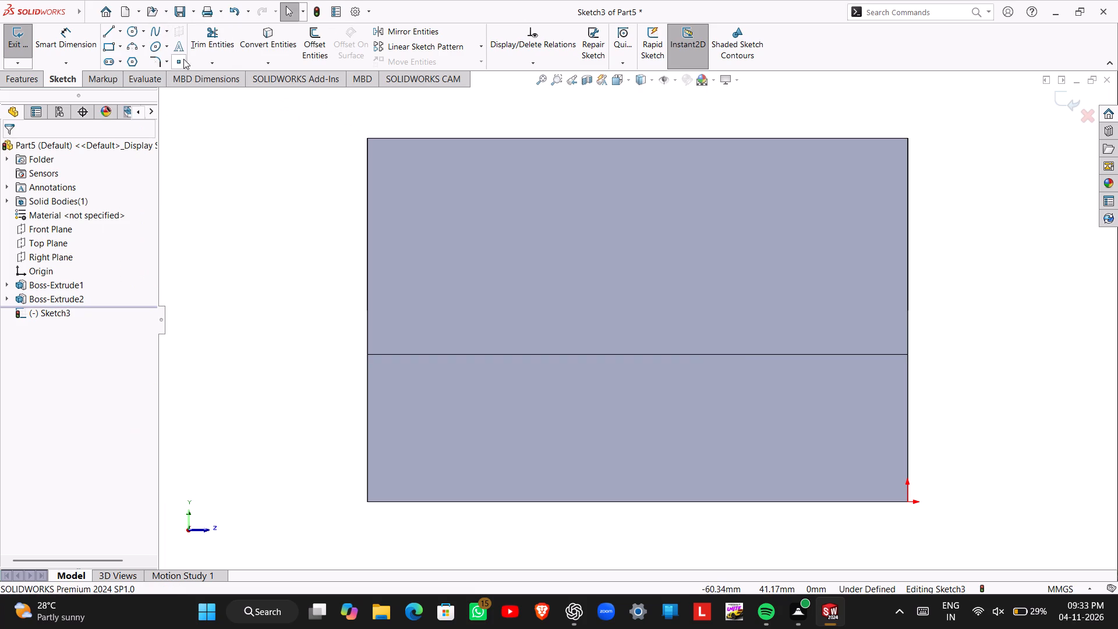
{"action": "left_click", "coordinate": [110, 29]}
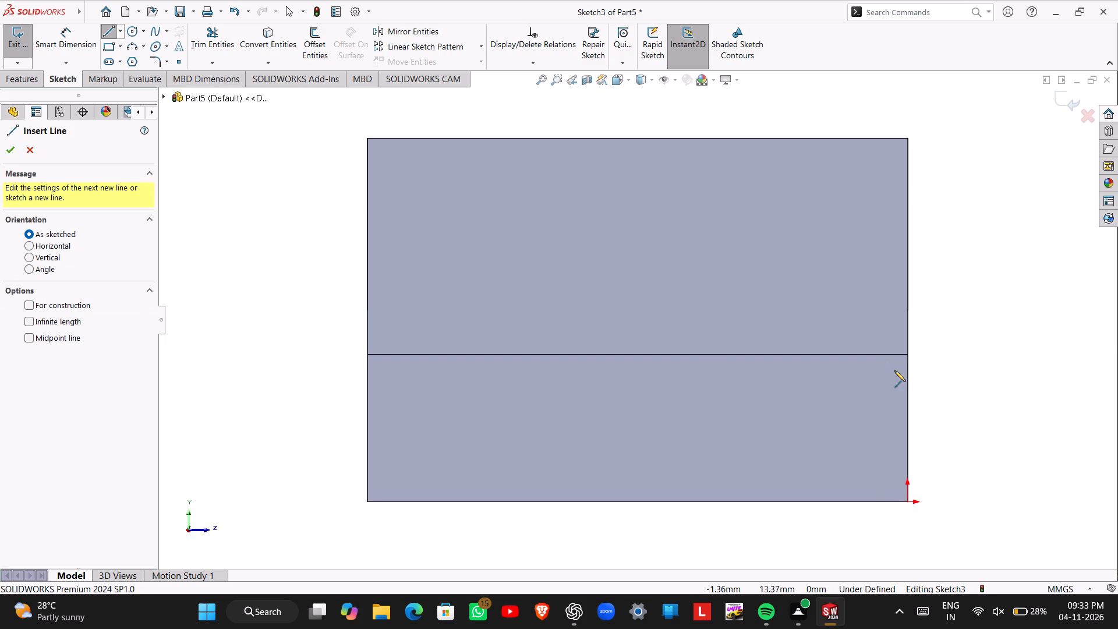
{"action": "left_click", "coordinate": [908, 354]}
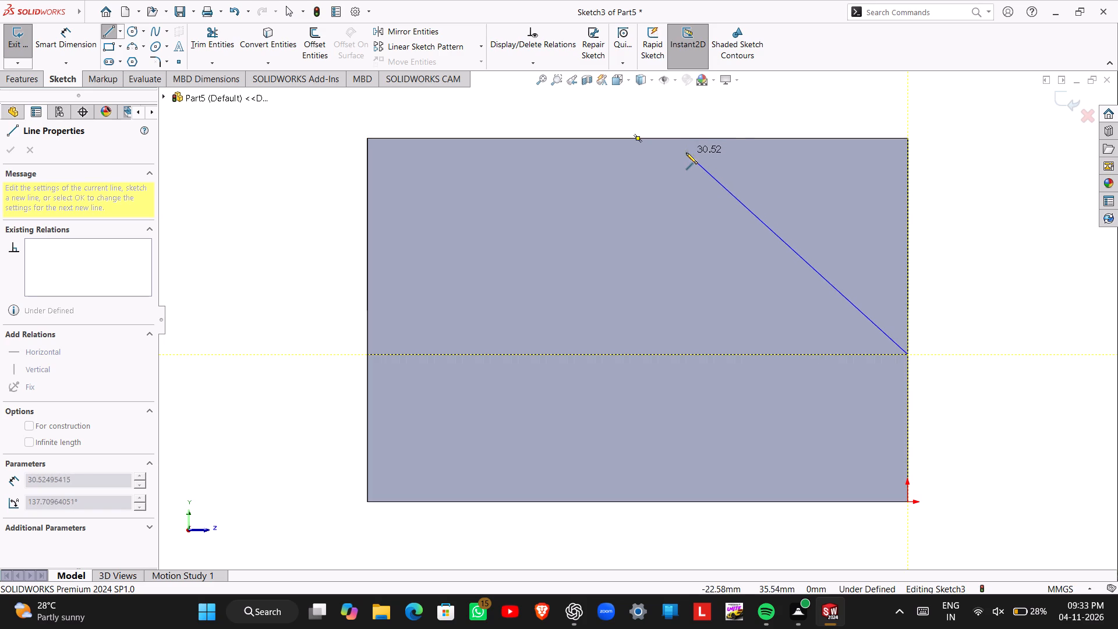
{"action": "left_click", "coordinate": [684, 136]}
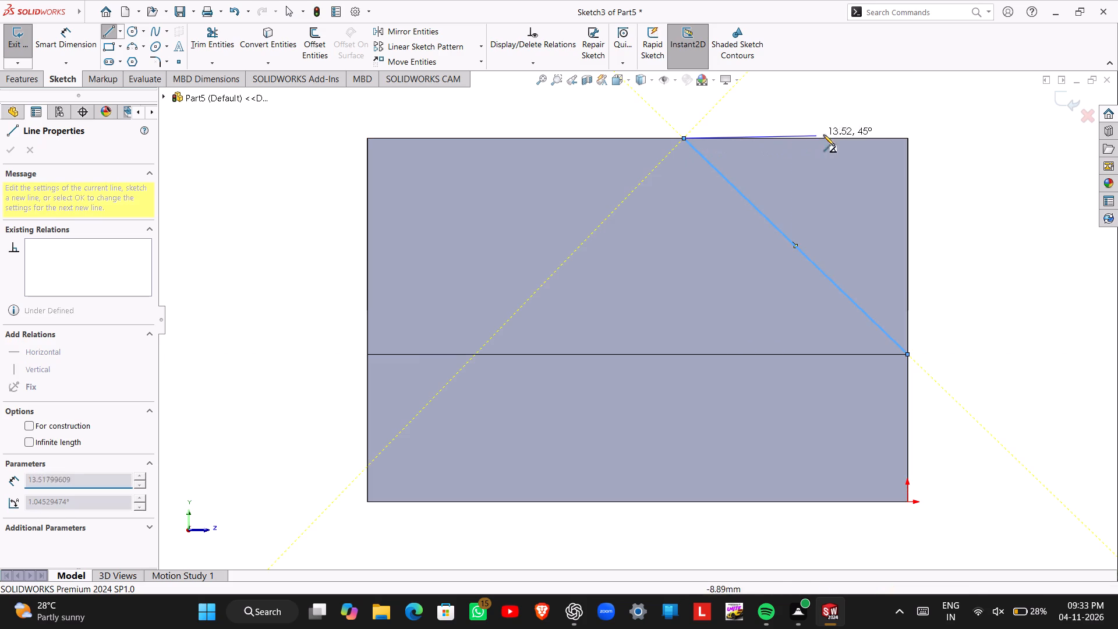
{"action": "left_click", "coordinate": [908, 139]}
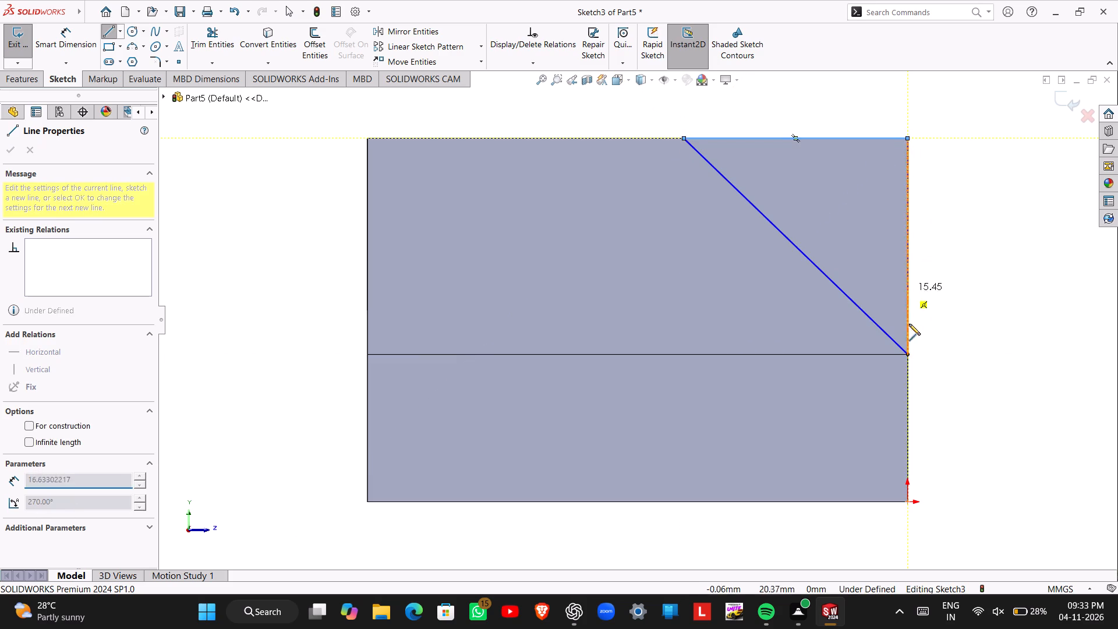
{"action": "left_click", "coordinate": [907, 353]}
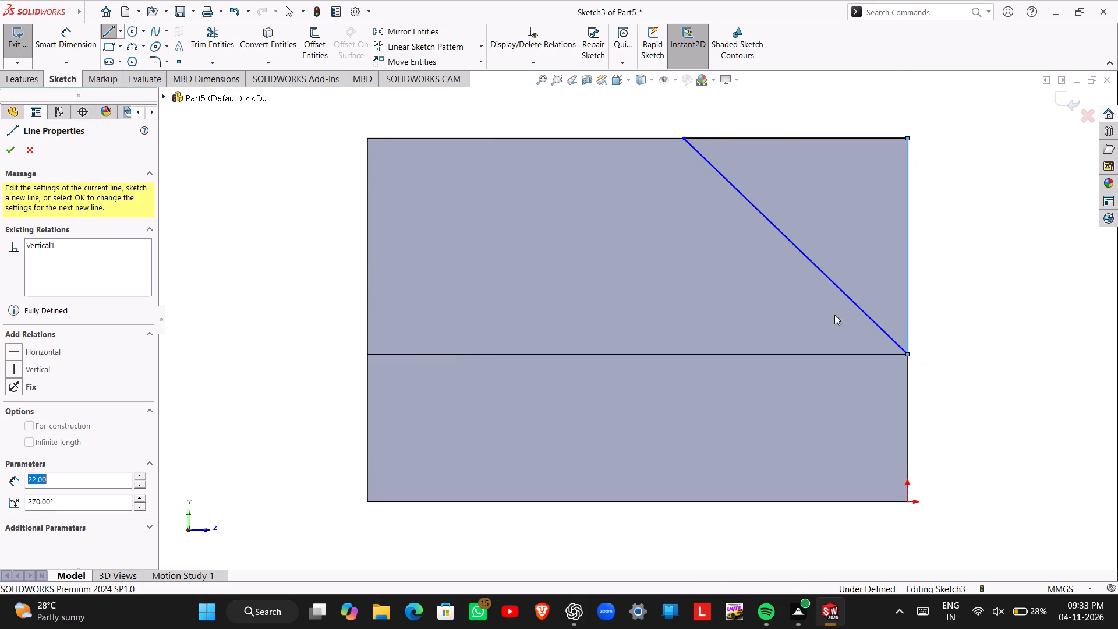
Sketch a rectangle about 10.8 by 5.1 mm with lines in the face's other upper corner, away from the origin.
{"action": "left_click", "coordinate": [473, 137]}
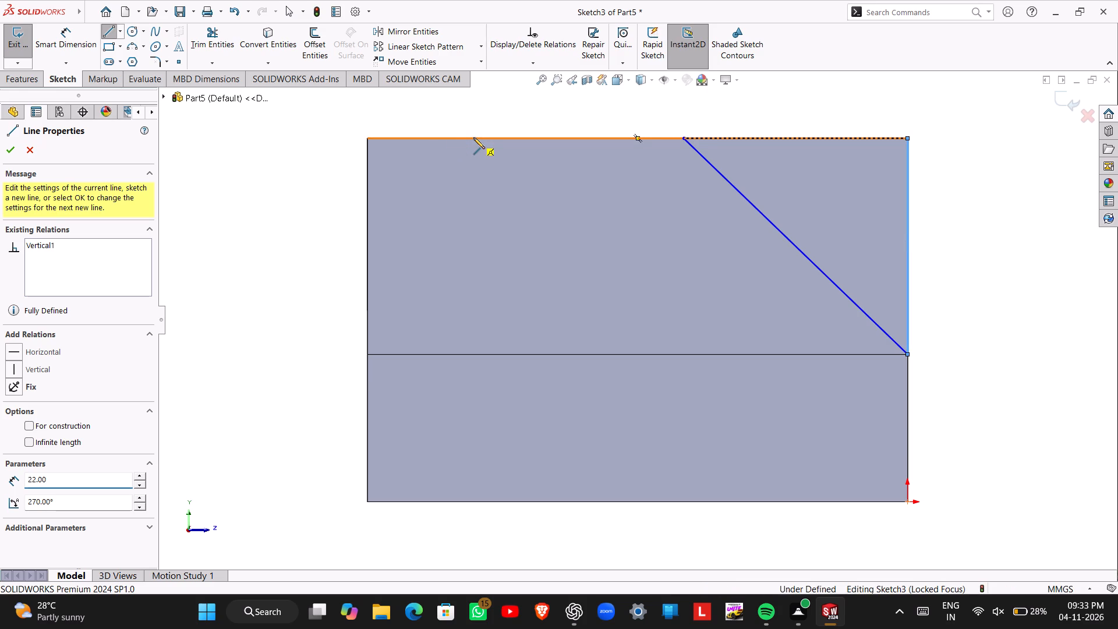
{"action": "left_click", "coordinate": [471, 189]}
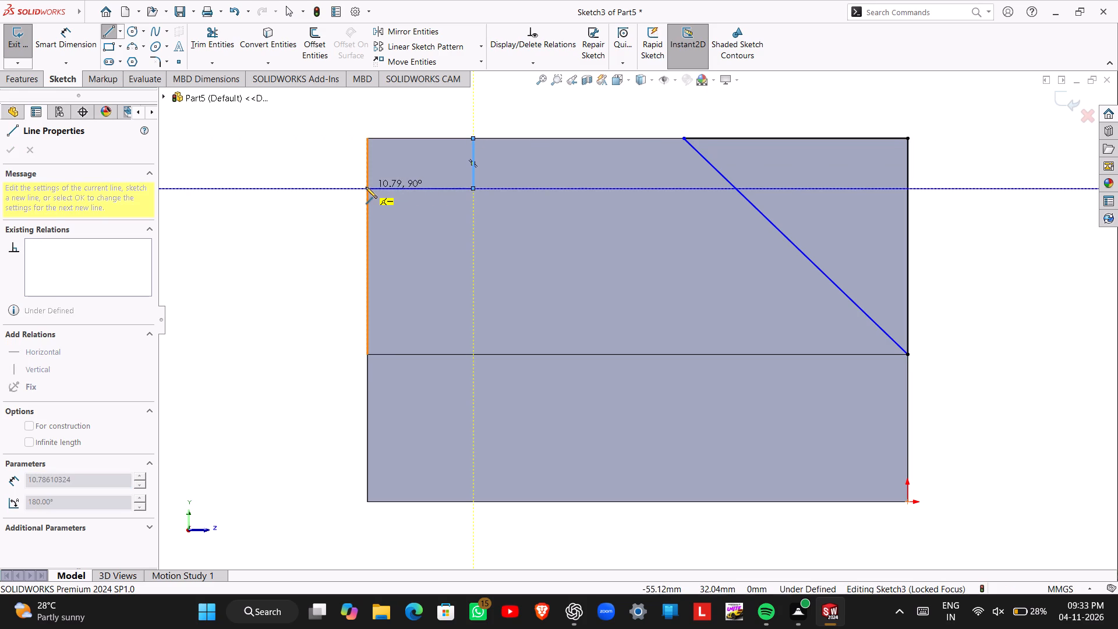
{"action": "left_click", "coordinate": [366, 188]}
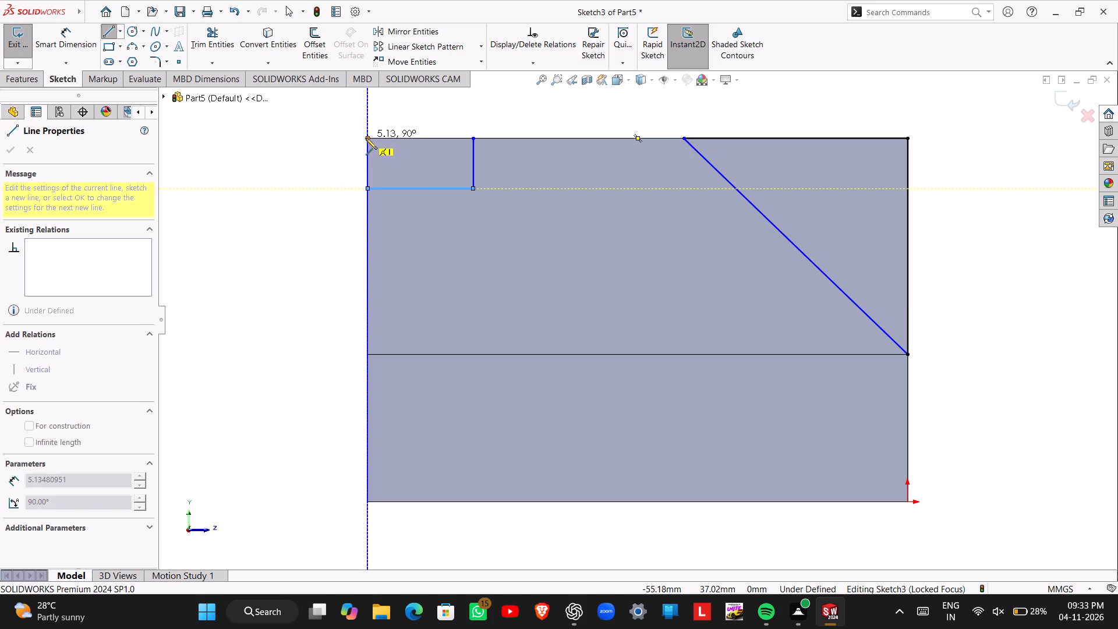
{"action": "left_click", "coordinate": [366, 138]}
{"action": "left_click", "coordinate": [473, 138]}
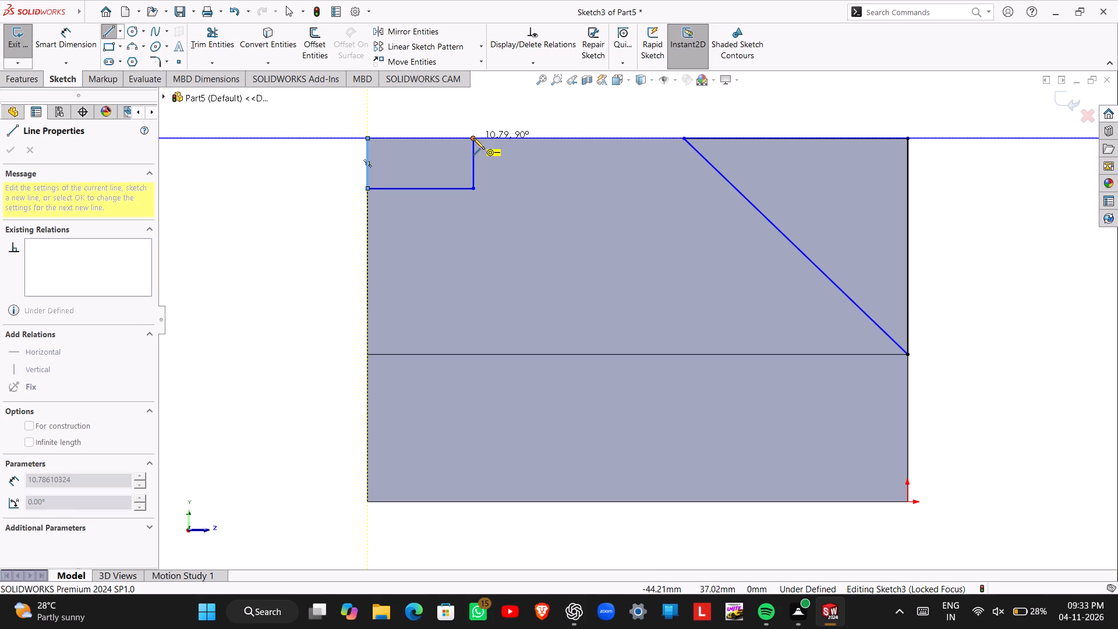
{"action": "key", "text": "Escape"}
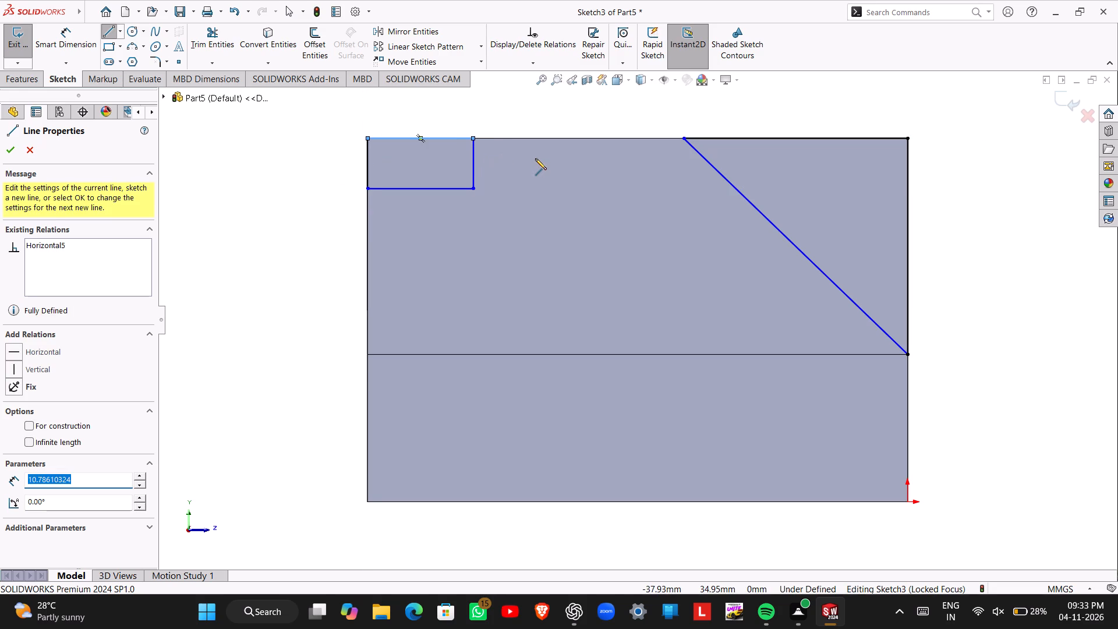
{"action": "key", "text": "Escape"}
{"action": "key", "text": "Escape"}
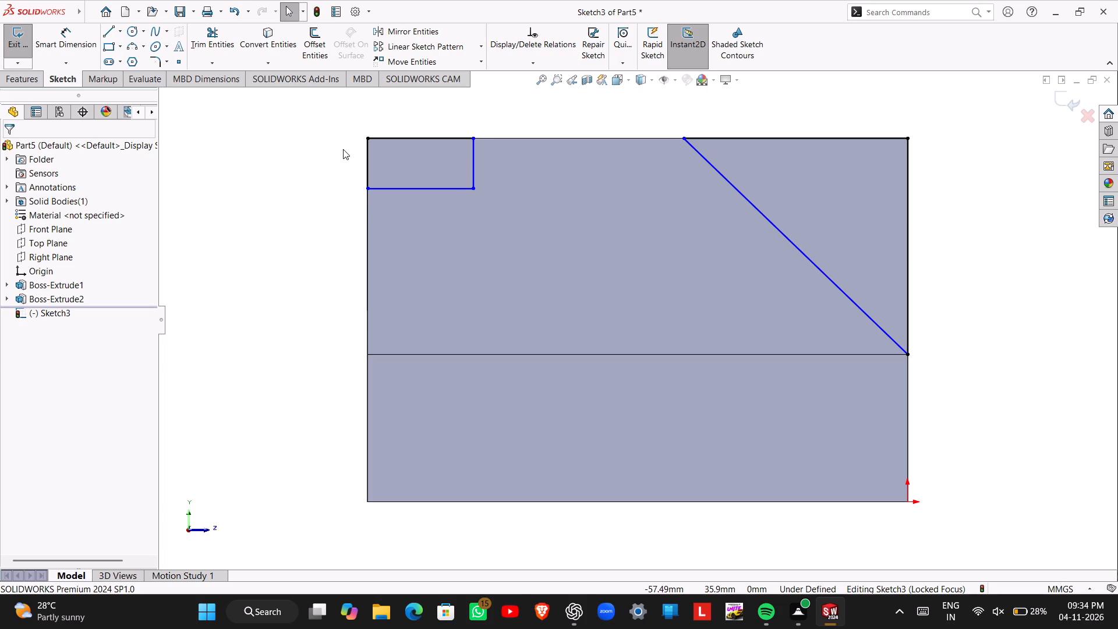
Dimension the corner rectangle to 5 mm high and 12 mm wide.
{"action": "right_click_drag", "start_coordinate": [323, 250], "coordinate": [329, 185]}
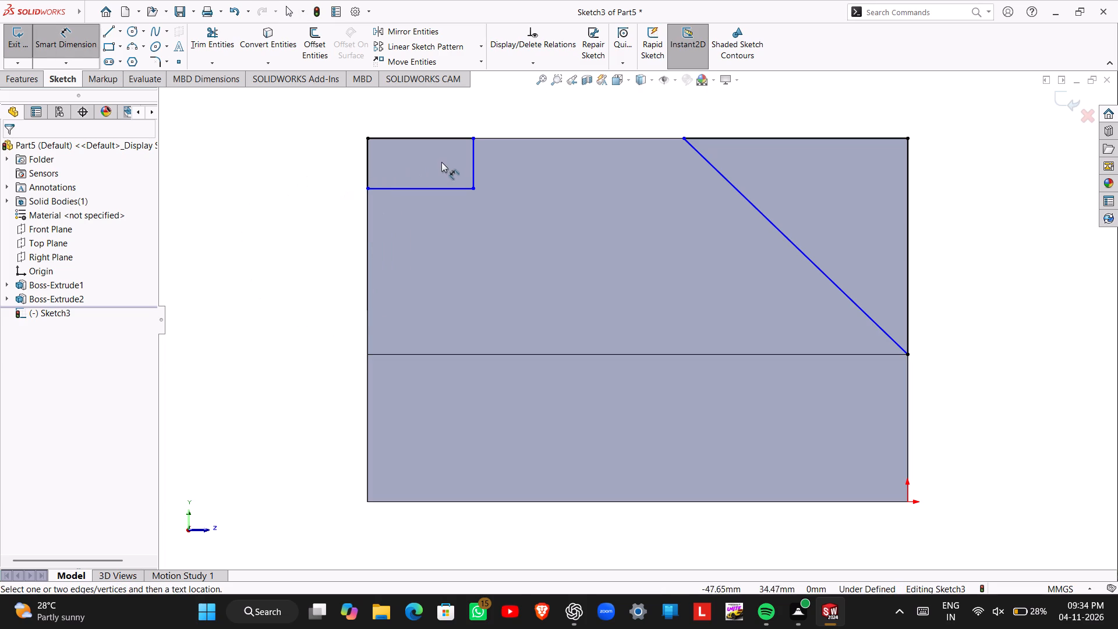
{"action": "left_click", "coordinate": [470, 158]}
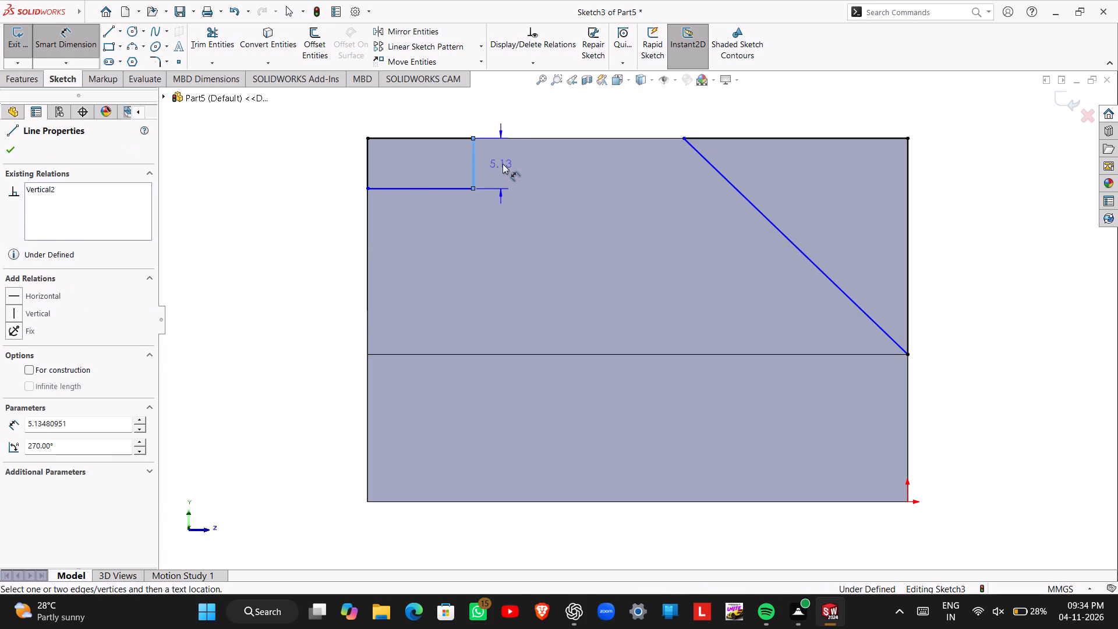
{"action": "left_click", "coordinate": [511, 164]}
{"action": "key", "text": "5"}
{"action": "key", "text": "Return"}
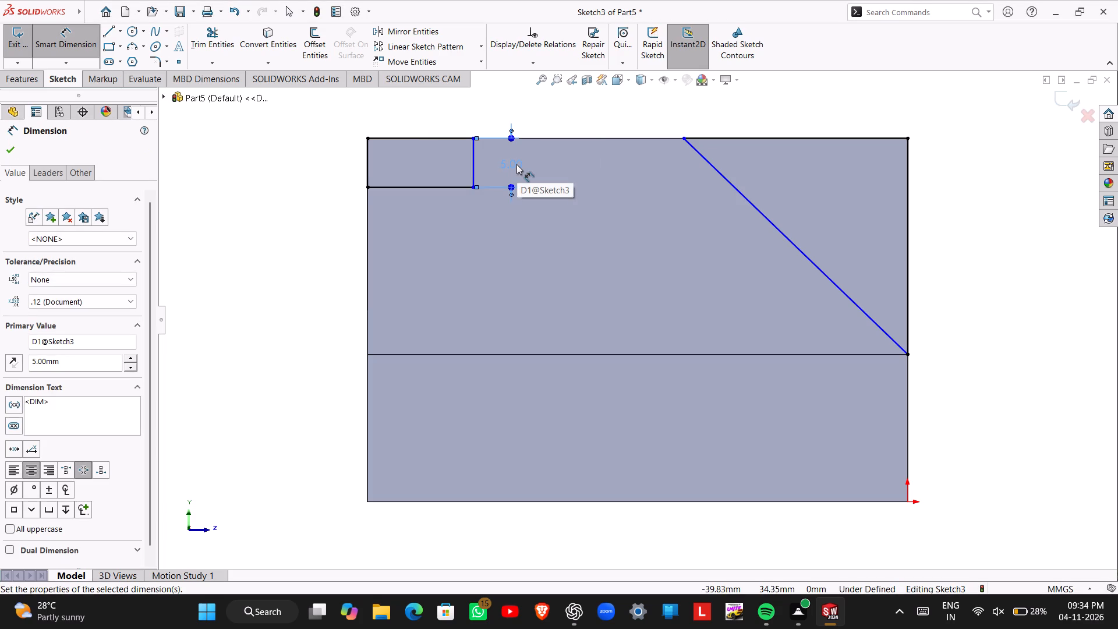
{"action": "left_click", "coordinate": [391, 185]}
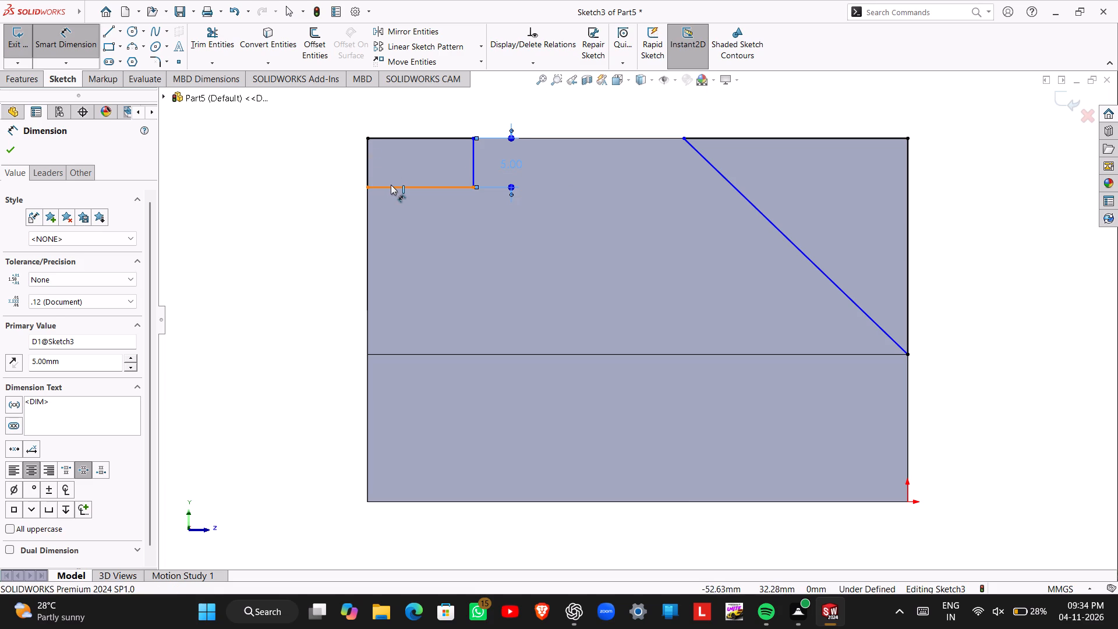
{"action": "left_click", "coordinate": [420, 224]}
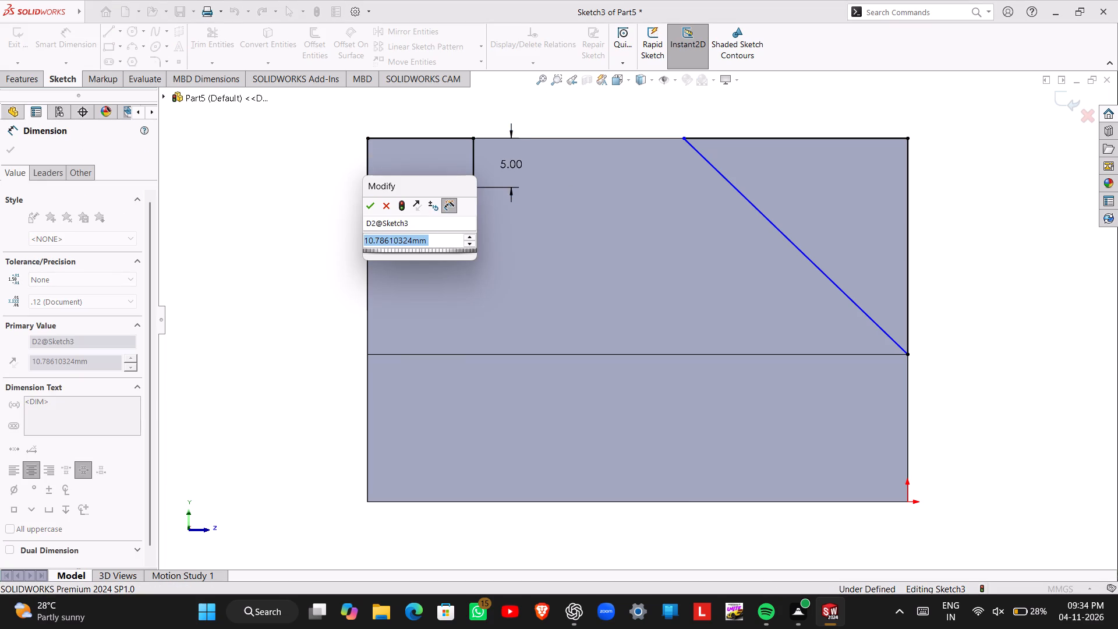
{"action": "type", "text": "12"}
{"action": "key", "text": "Return"}
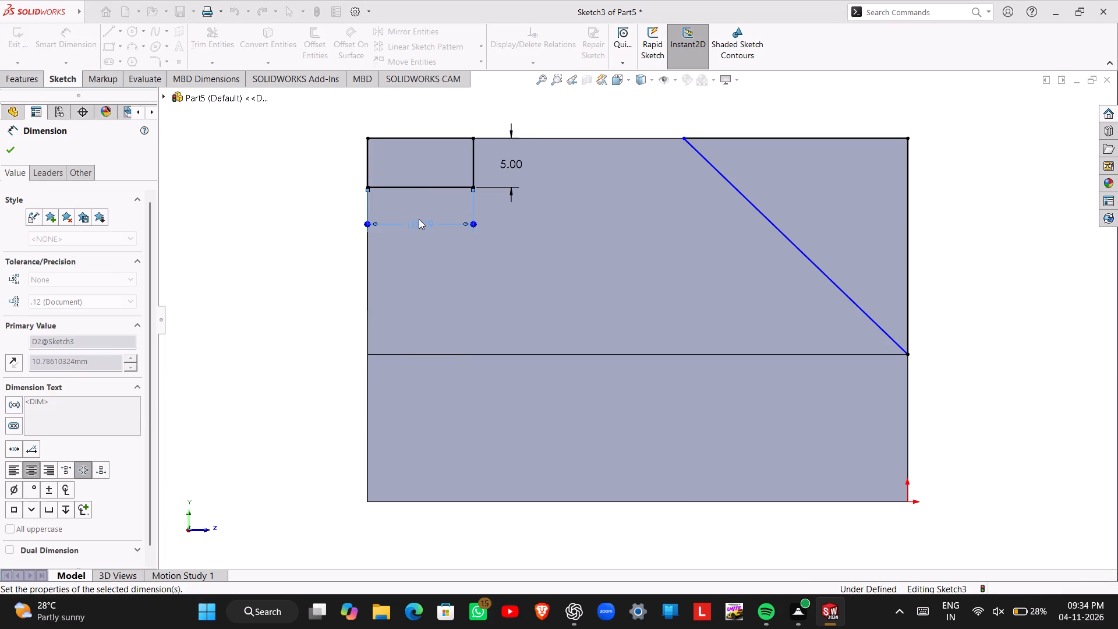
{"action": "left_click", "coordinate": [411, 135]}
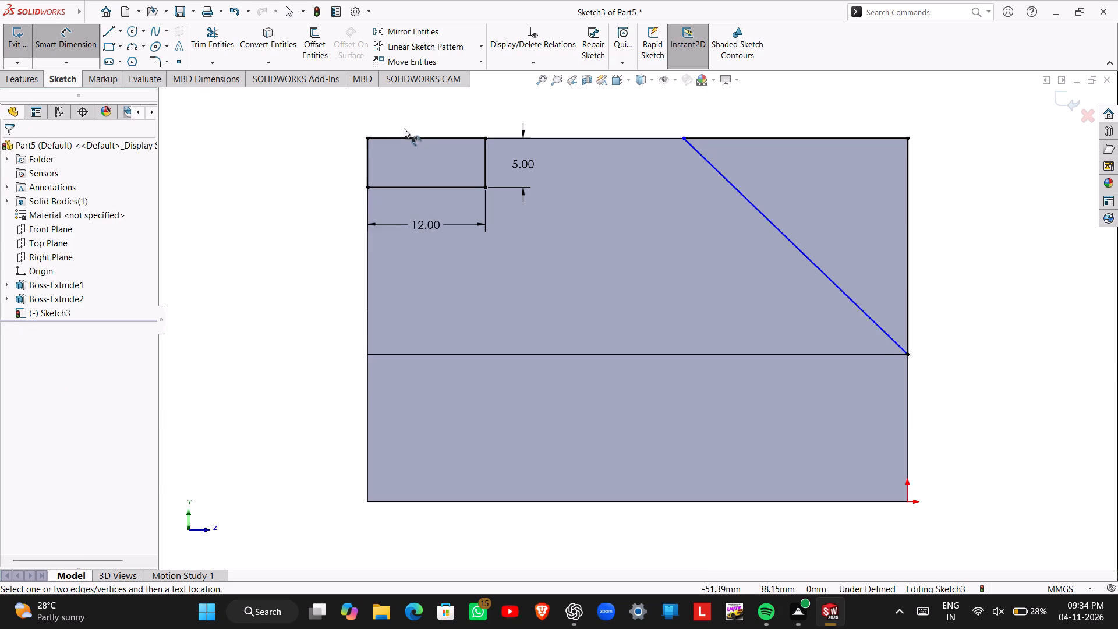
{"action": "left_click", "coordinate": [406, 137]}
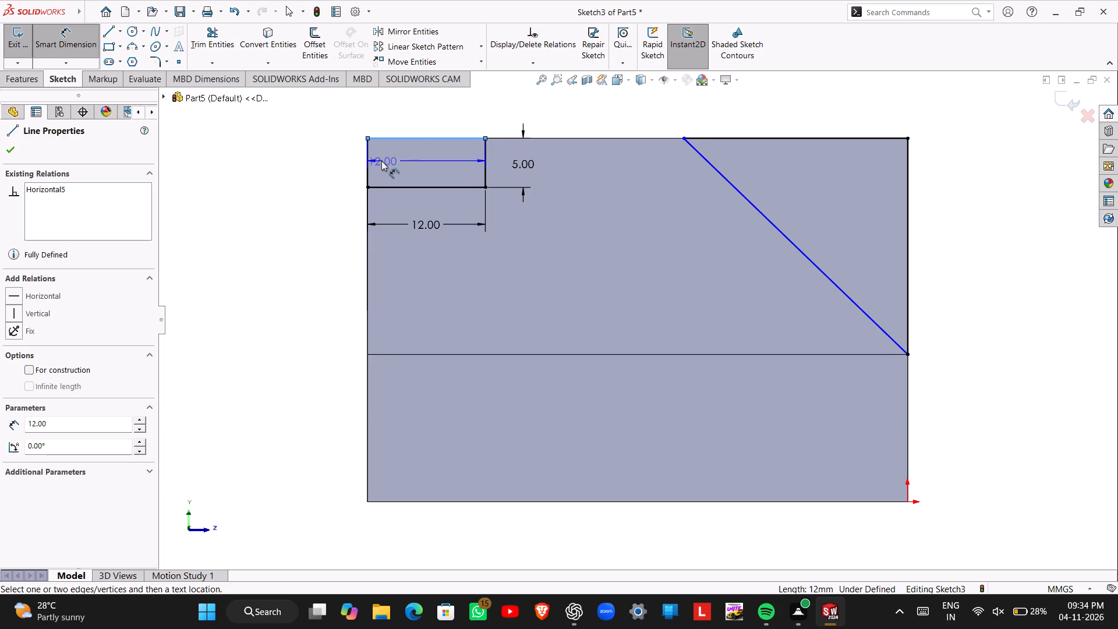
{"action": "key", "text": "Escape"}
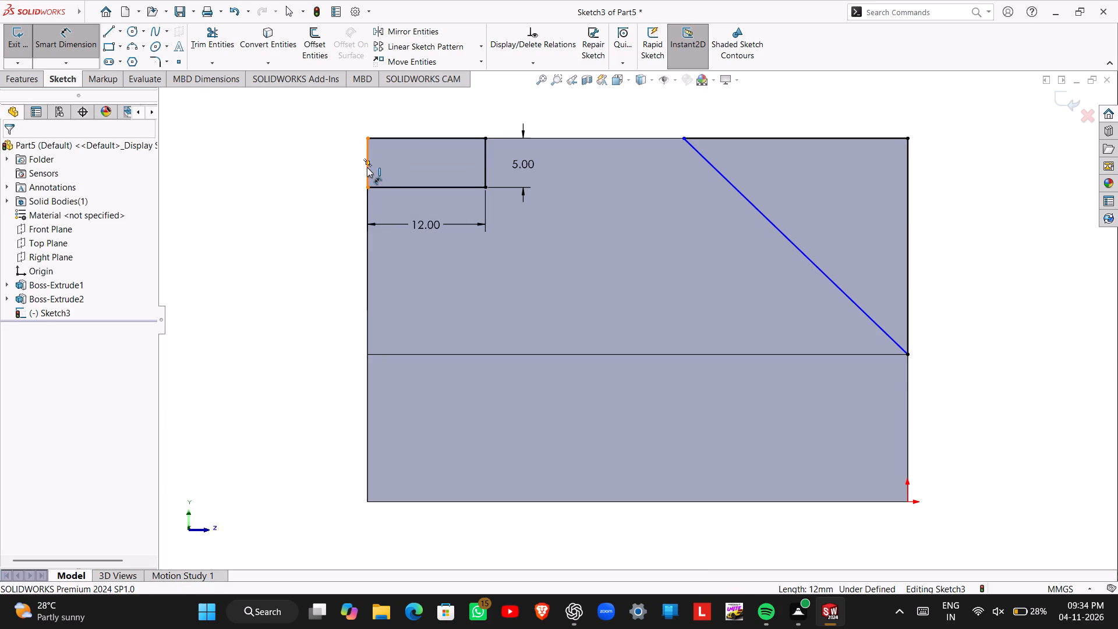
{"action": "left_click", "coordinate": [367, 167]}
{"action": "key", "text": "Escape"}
Dimension the triangle's upper vertex 27 mm from the upright's vertical edge on the rectangle side, and exit the sketch.
{"action": "left_click", "coordinate": [367, 234]}
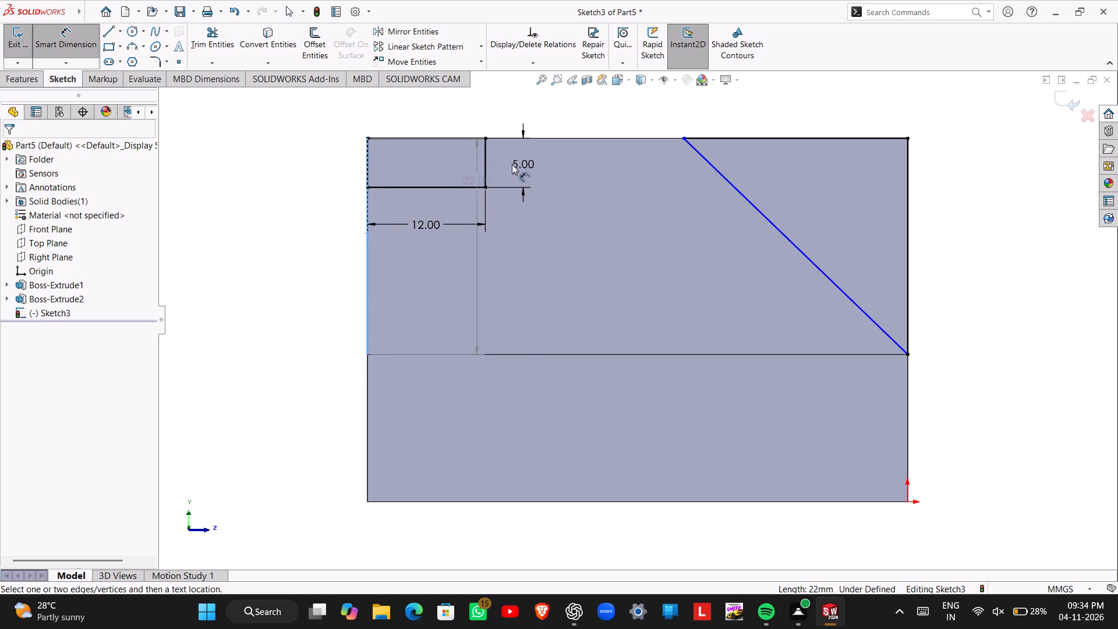
{"action": "left_click", "coordinate": [684, 136]}
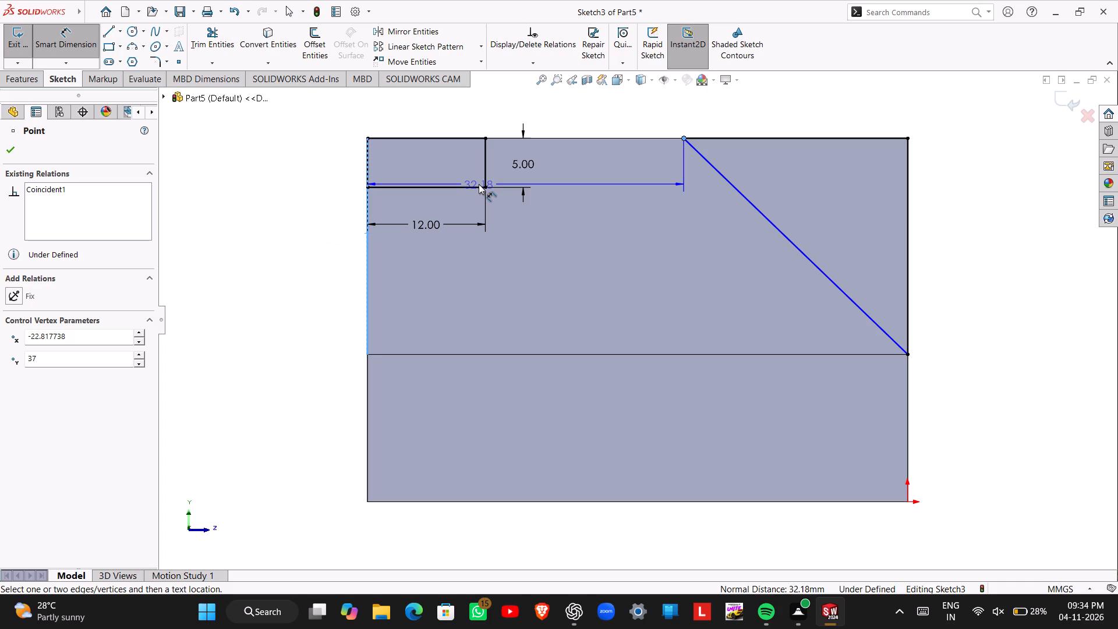
{"action": "left_click", "coordinate": [538, 98]}
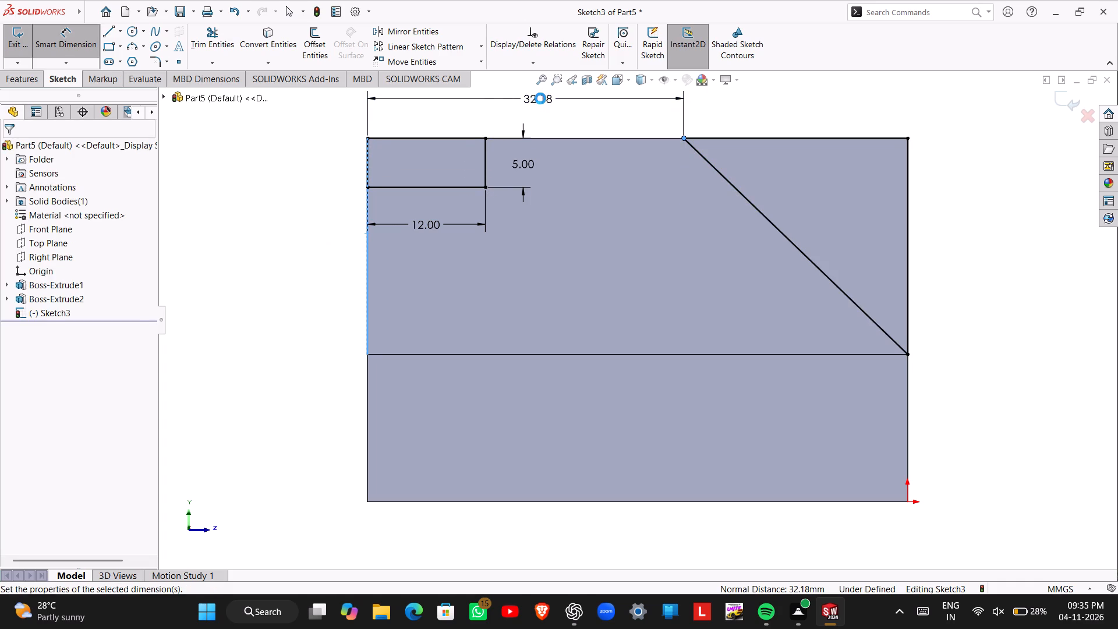
{"action": "type", "text": "27"}
{"action": "key", "text": "Return"}
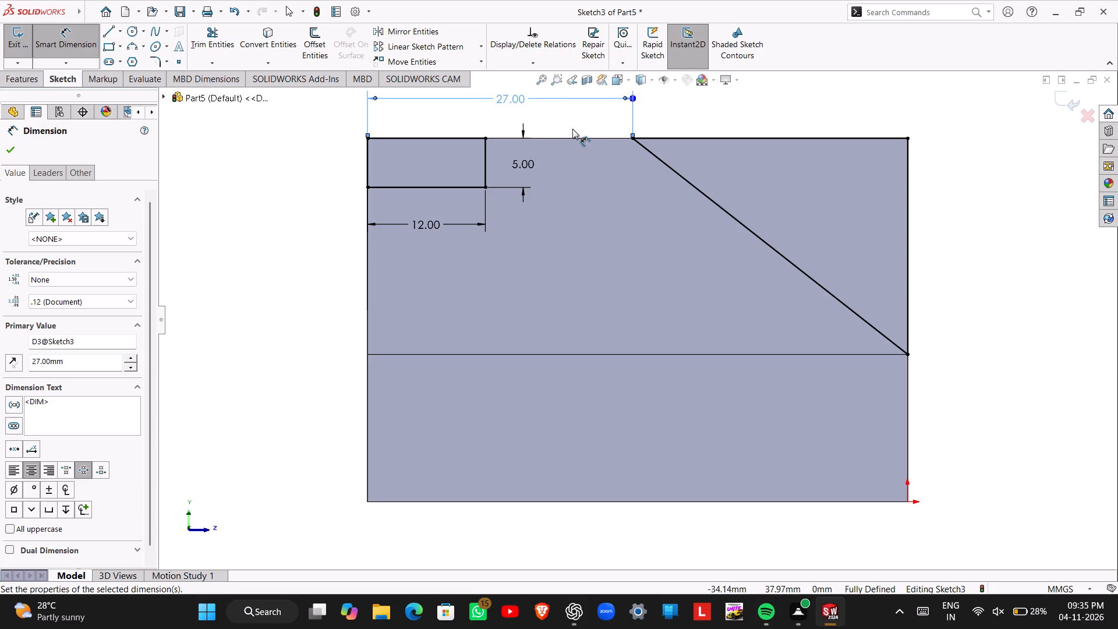
{"action": "key", "text": "Escape"}
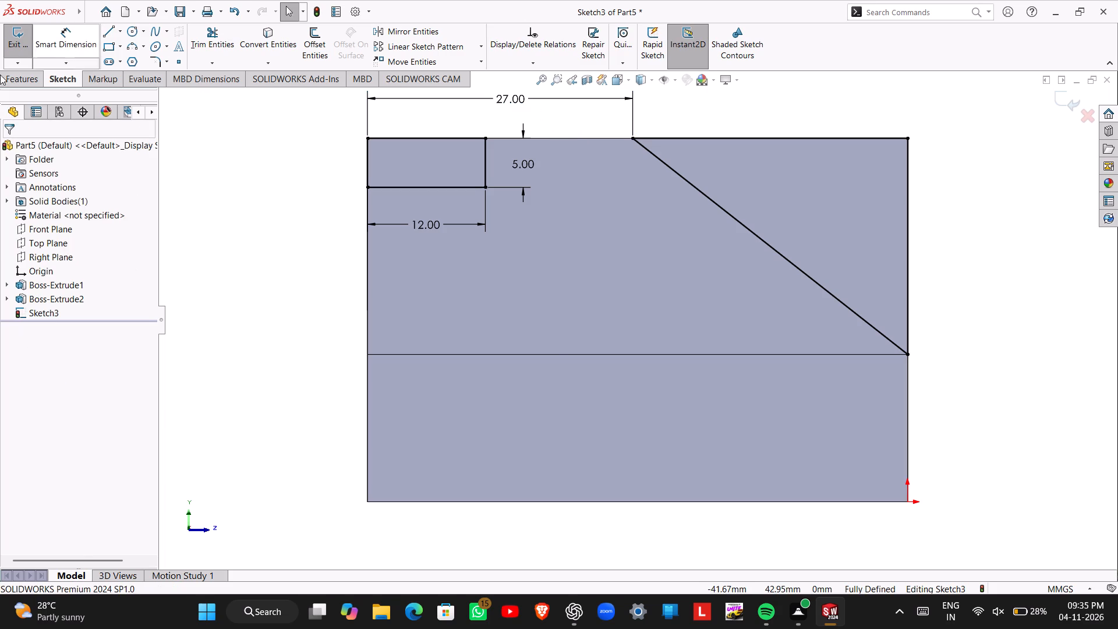
{"action": "left_click", "coordinate": [19, 35]}
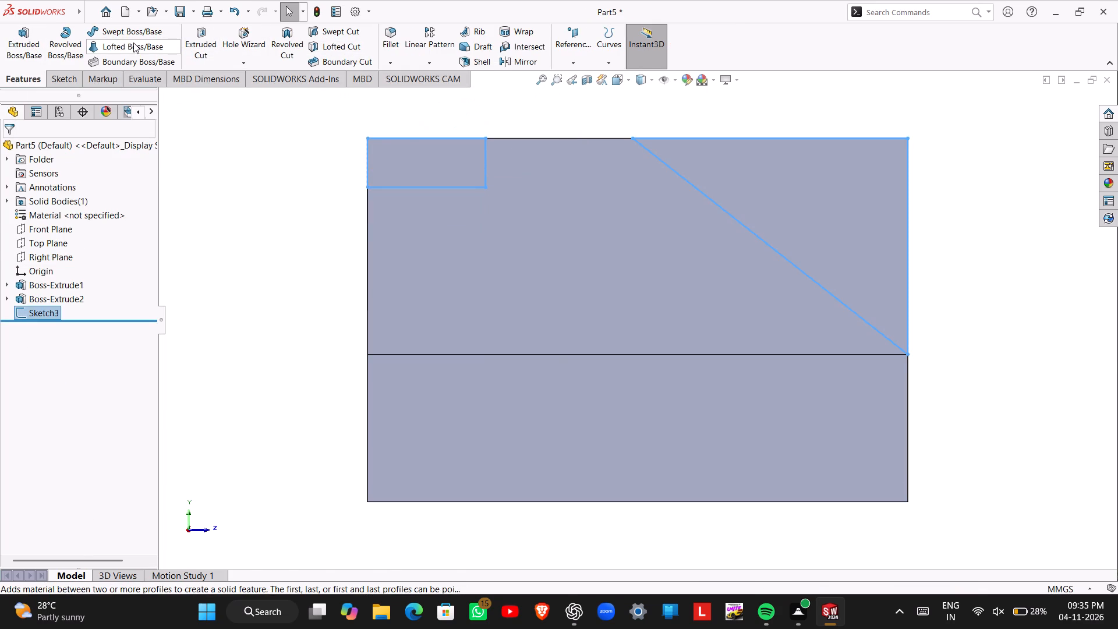
Cut-extrude the rectangle and triangle Through All from the sketch plane, notching and sloping both legs of the upright.
{"action": "left_click", "coordinate": [192, 42]}
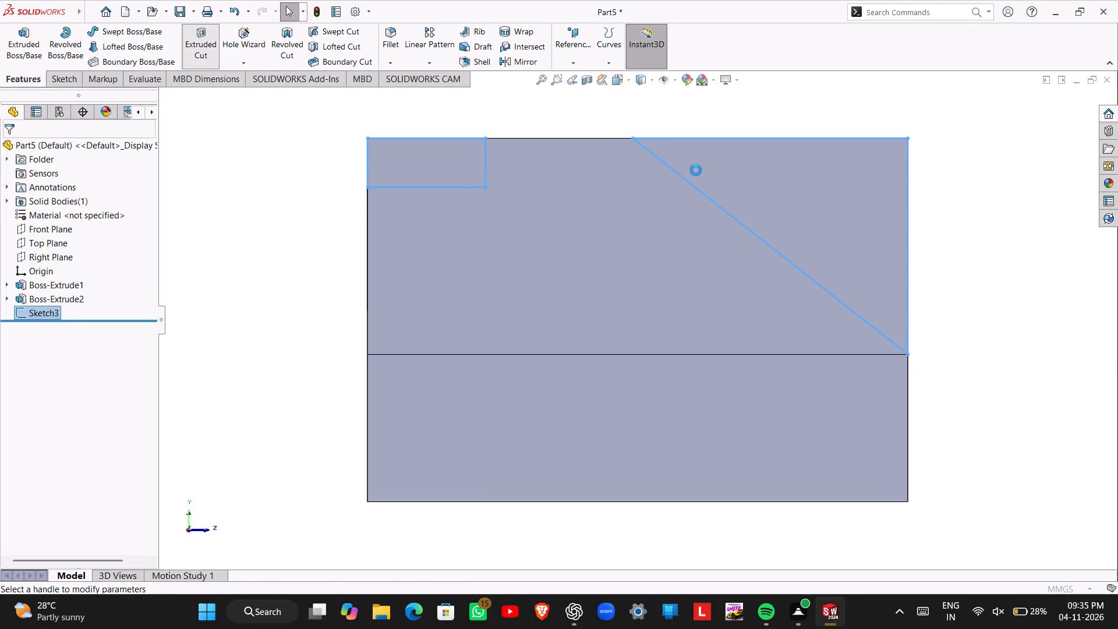
{"action": "middle_click_drag", "start_coordinate": [780, 186], "coordinate": [732, 216]}
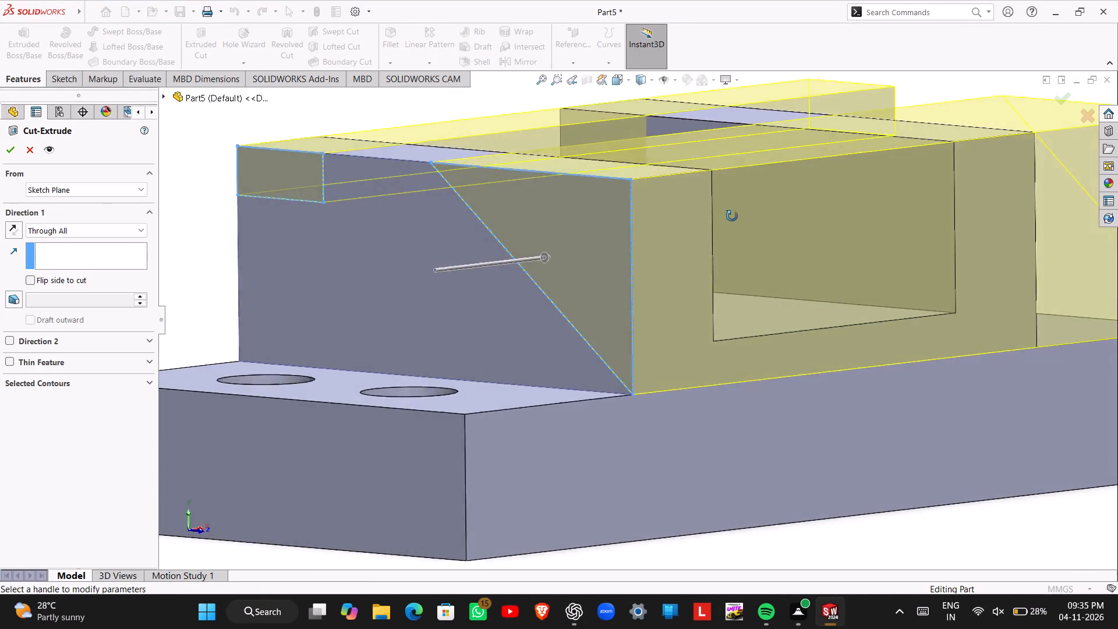
{"action": "middle_click_drag", "start_coordinate": [732, 216], "coordinate": [738, 228]}
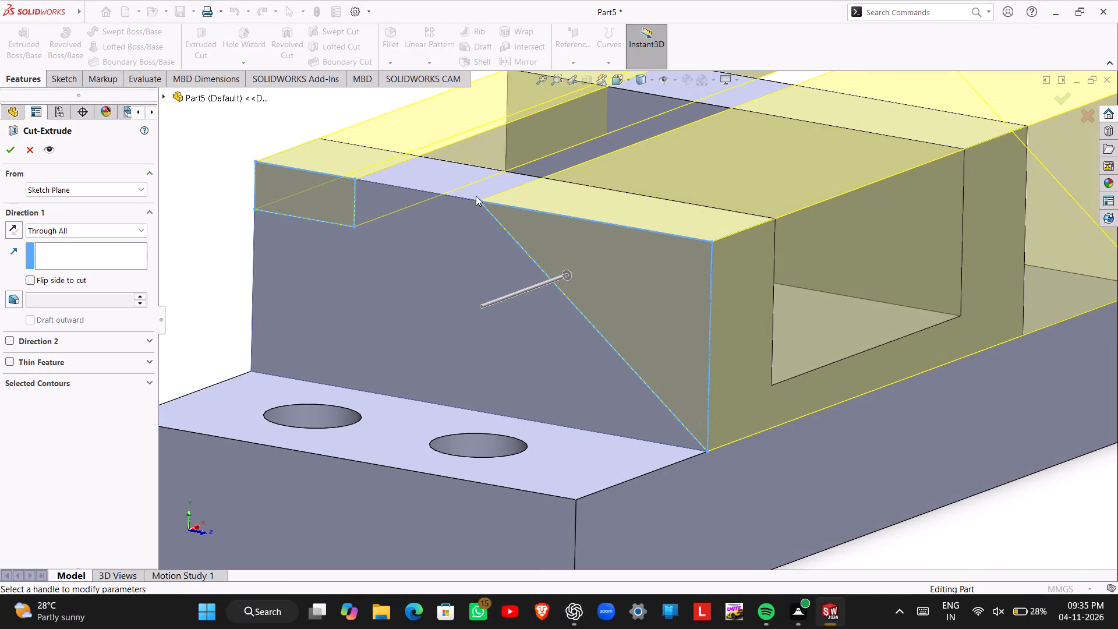
{"action": "scroll", "coordinate": [760, 197], "scroll_direction": "up", "scroll_amount": 3}
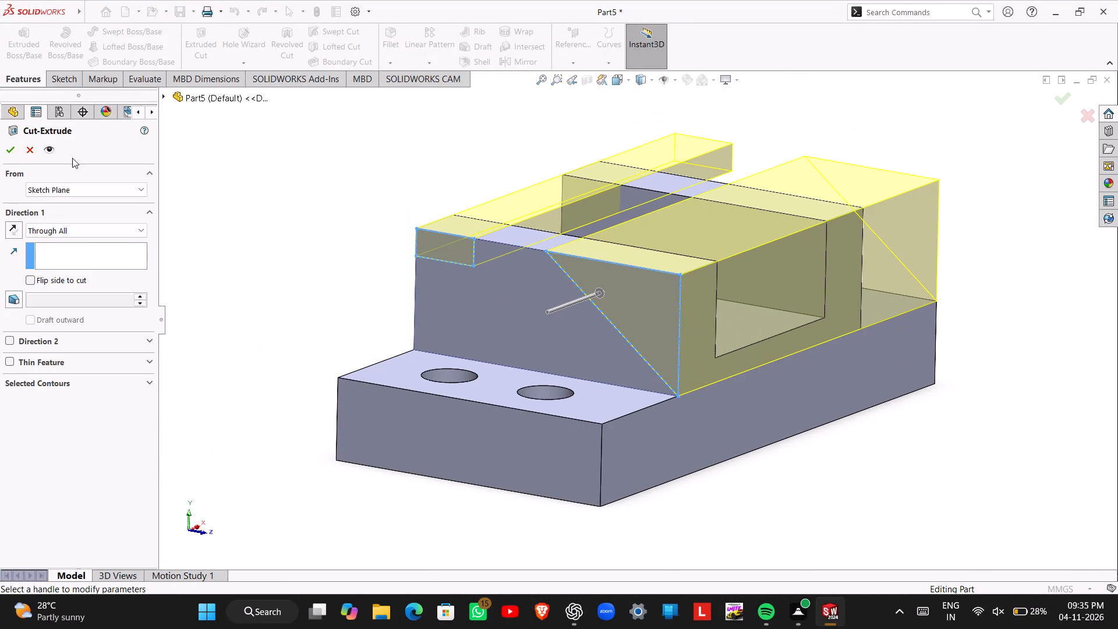
{"action": "left_click", "coordinate": [3, 149]}
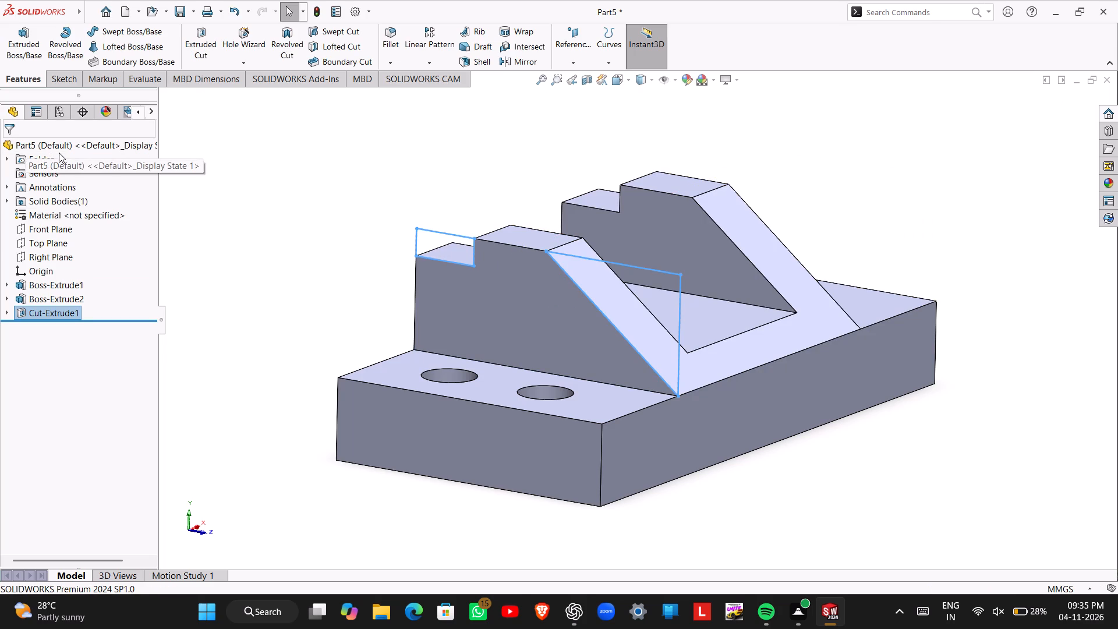
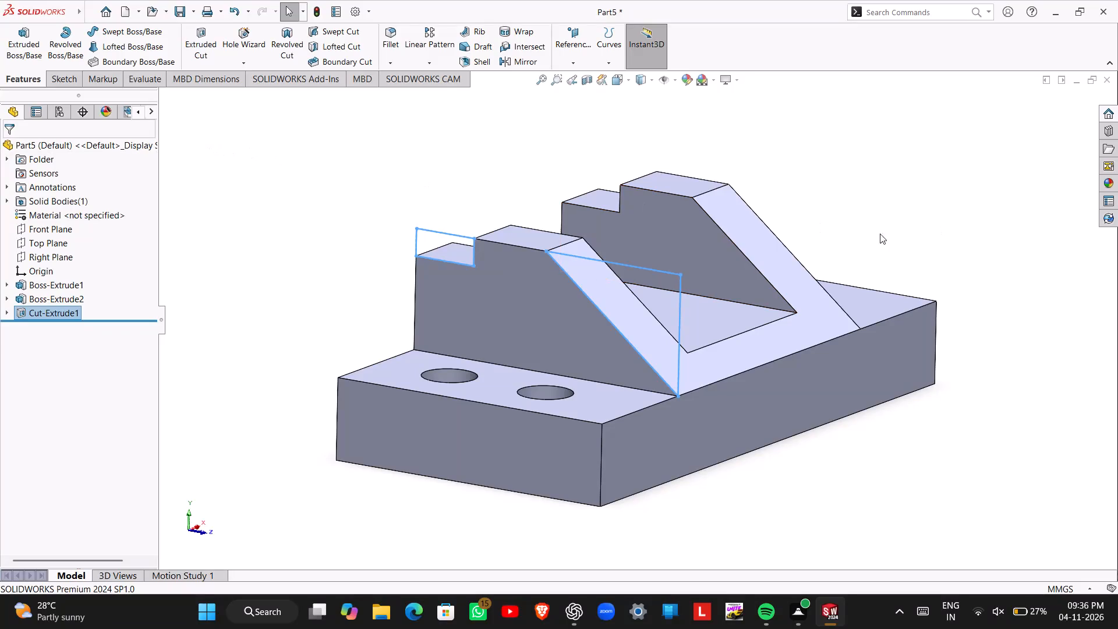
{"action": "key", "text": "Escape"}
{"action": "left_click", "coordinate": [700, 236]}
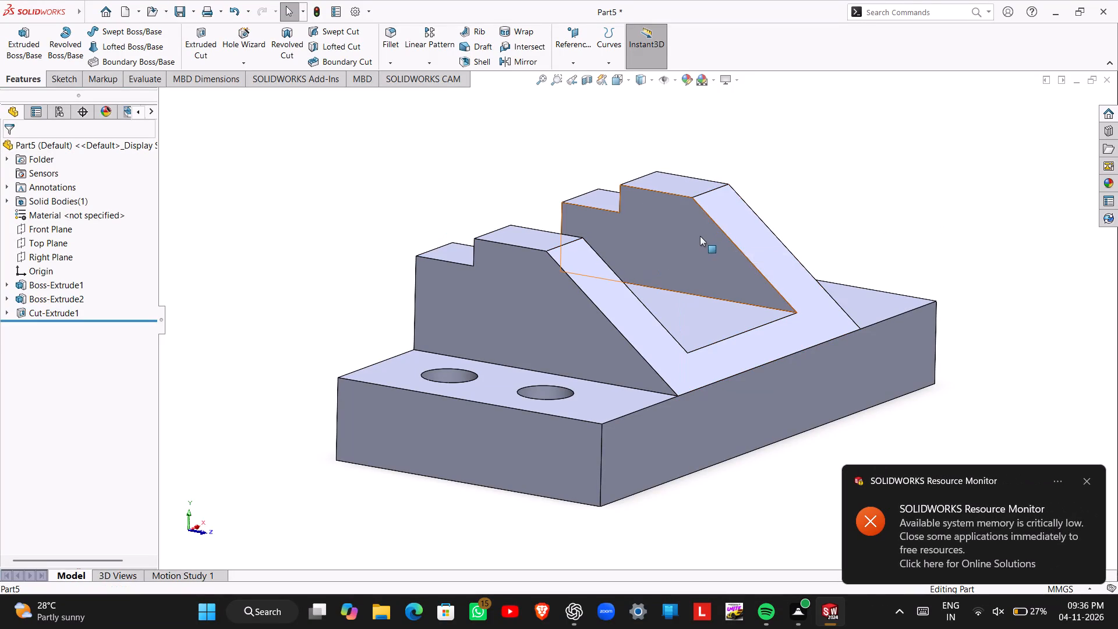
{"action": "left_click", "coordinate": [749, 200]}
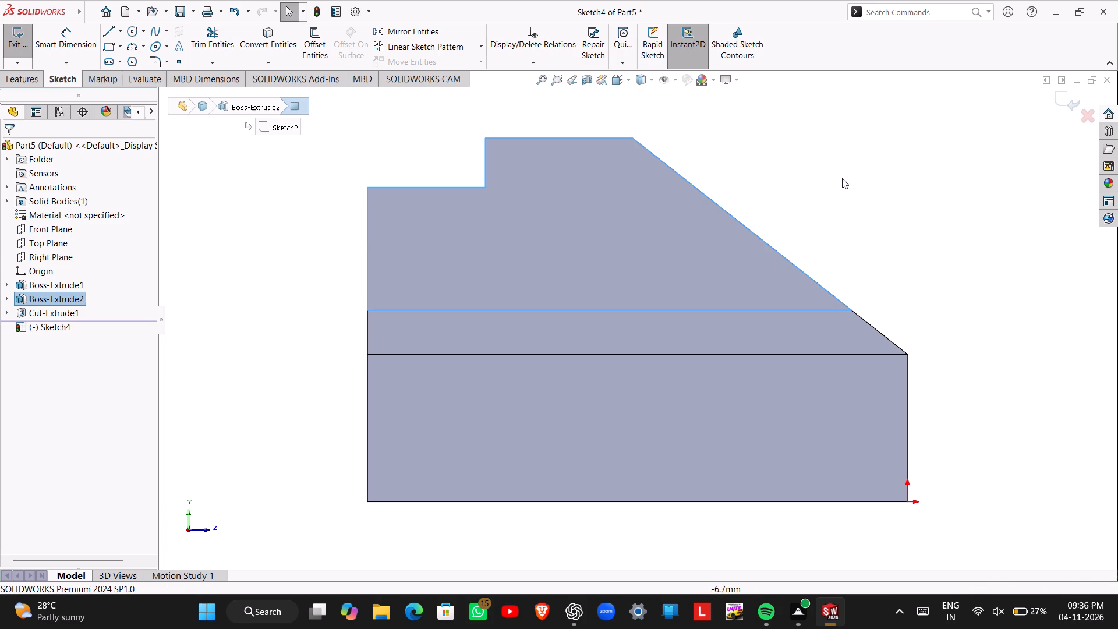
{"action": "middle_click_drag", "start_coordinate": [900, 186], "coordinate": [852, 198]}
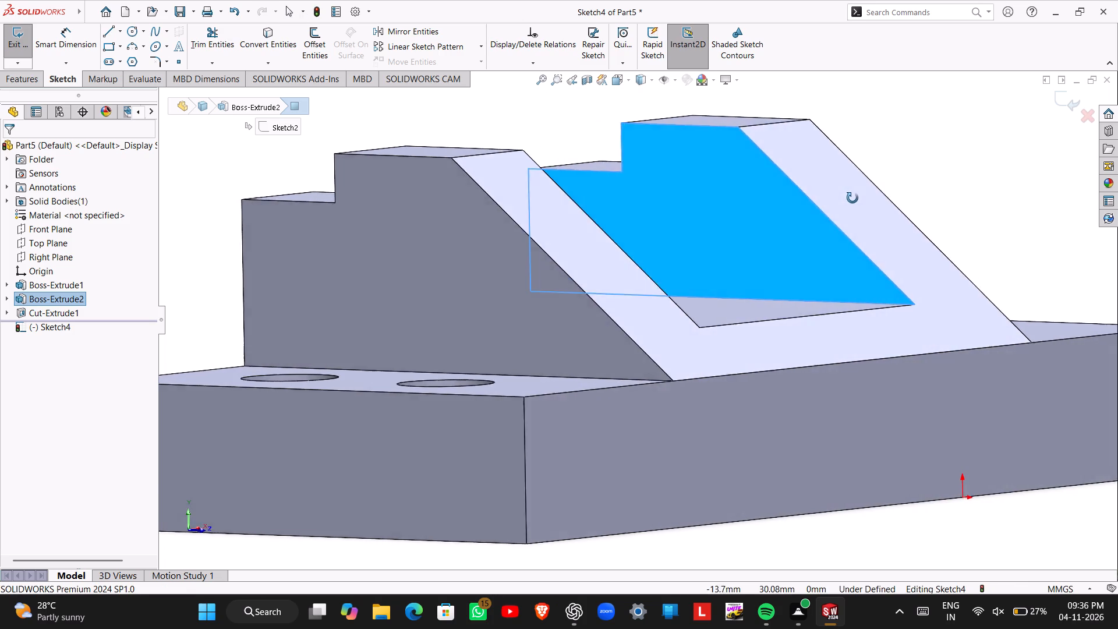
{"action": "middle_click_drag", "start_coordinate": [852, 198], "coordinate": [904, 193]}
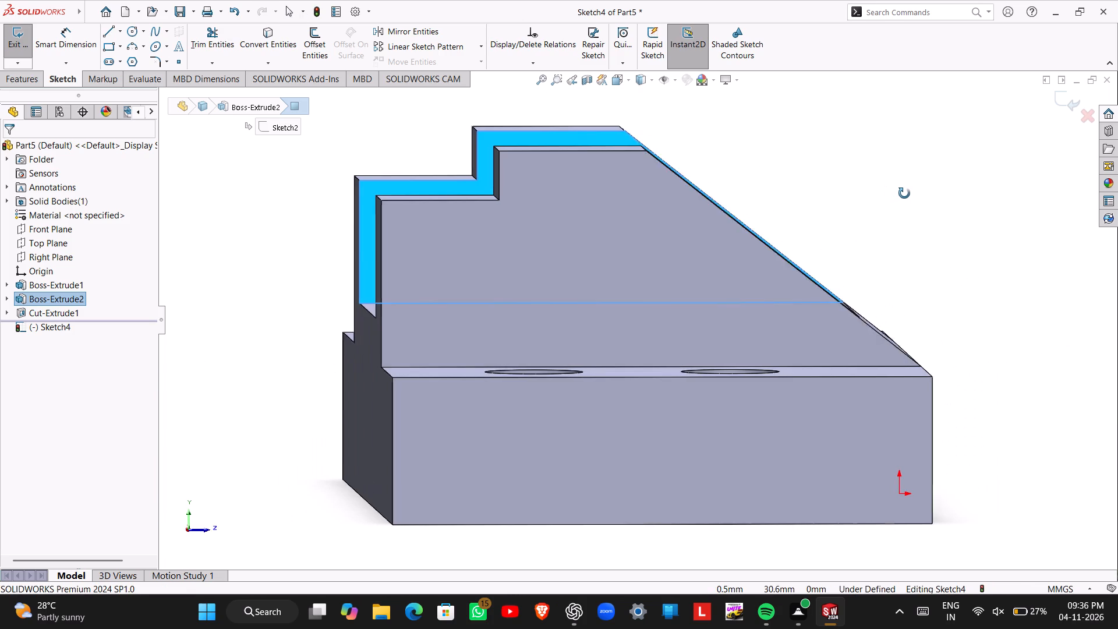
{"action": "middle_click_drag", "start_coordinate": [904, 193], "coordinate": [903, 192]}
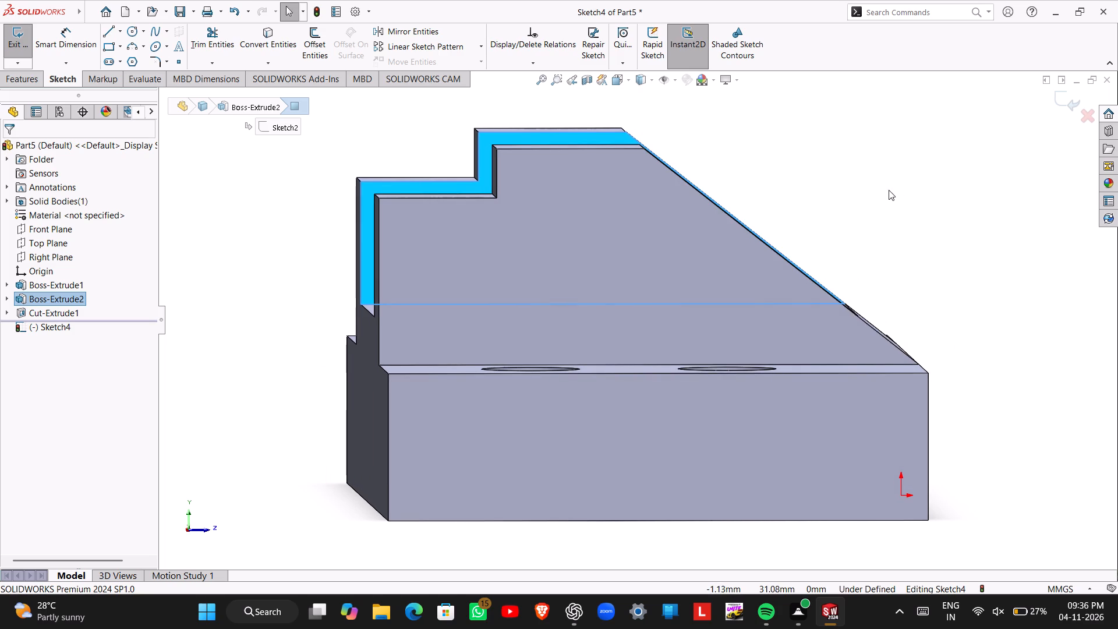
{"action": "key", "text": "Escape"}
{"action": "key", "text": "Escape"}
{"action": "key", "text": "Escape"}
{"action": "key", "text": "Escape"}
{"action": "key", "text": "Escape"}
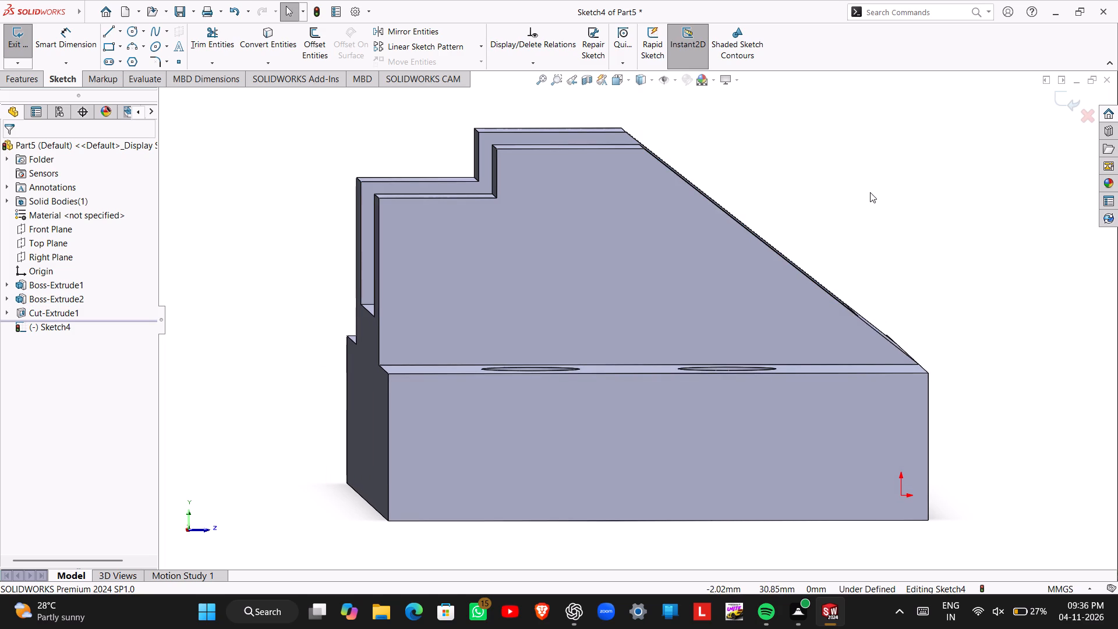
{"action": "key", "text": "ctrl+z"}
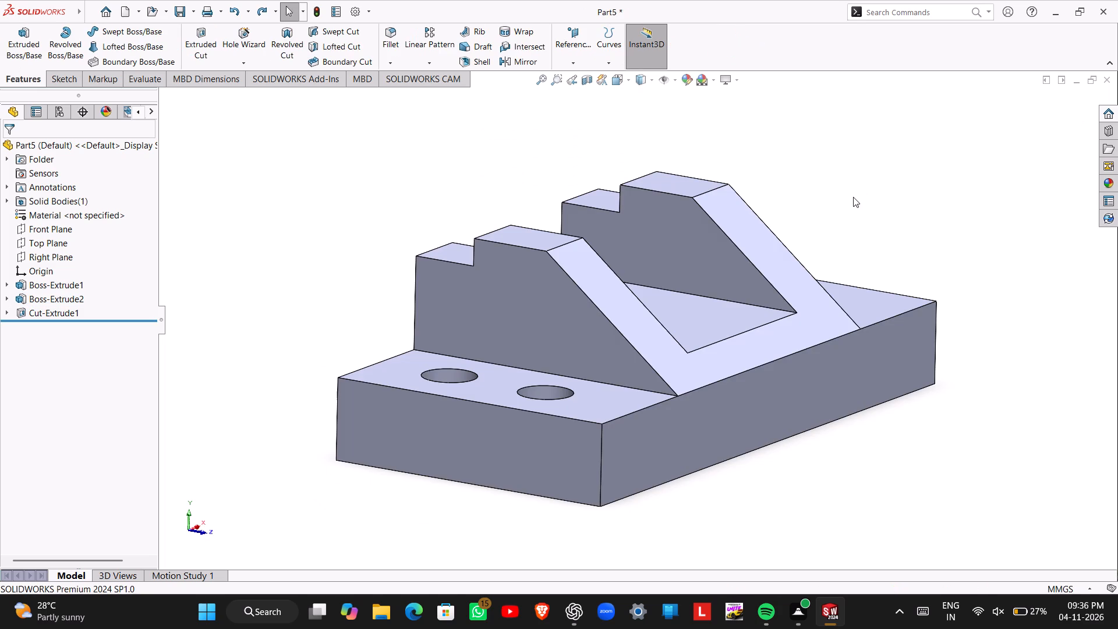
Start a sketch on the inner face of the upright's far leg and set the display style to Hidden Lines Visible.
{"action": "left_click", "coordinate": [715, 234]}
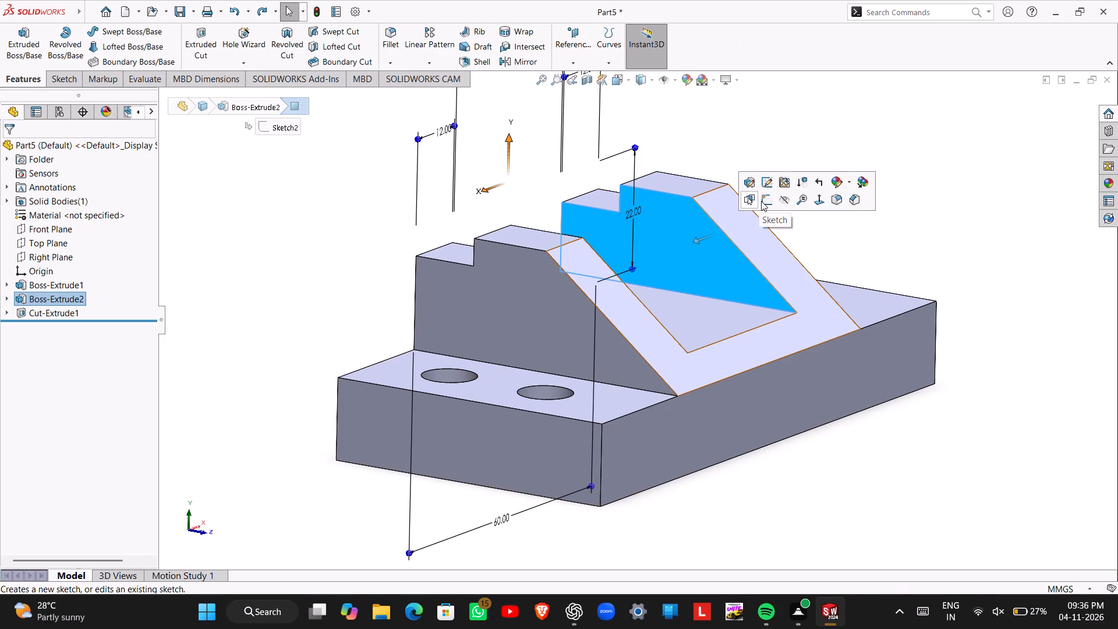
{"action": "left_click", "coordinate": [761, 201]}
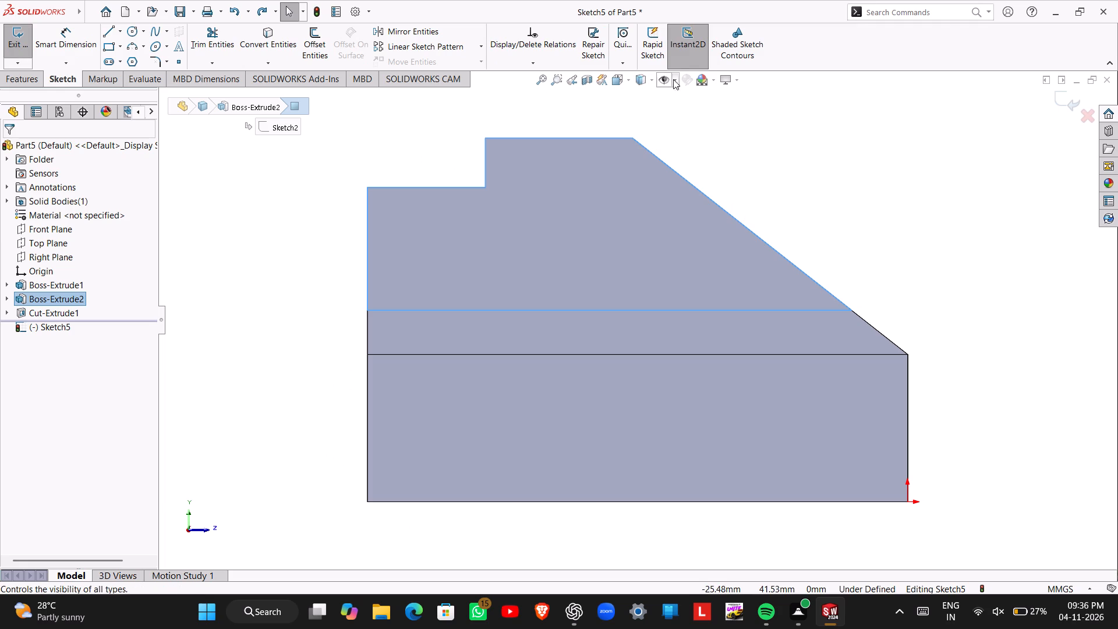
{"action": "left_click", "coordinate": [678, 80]}
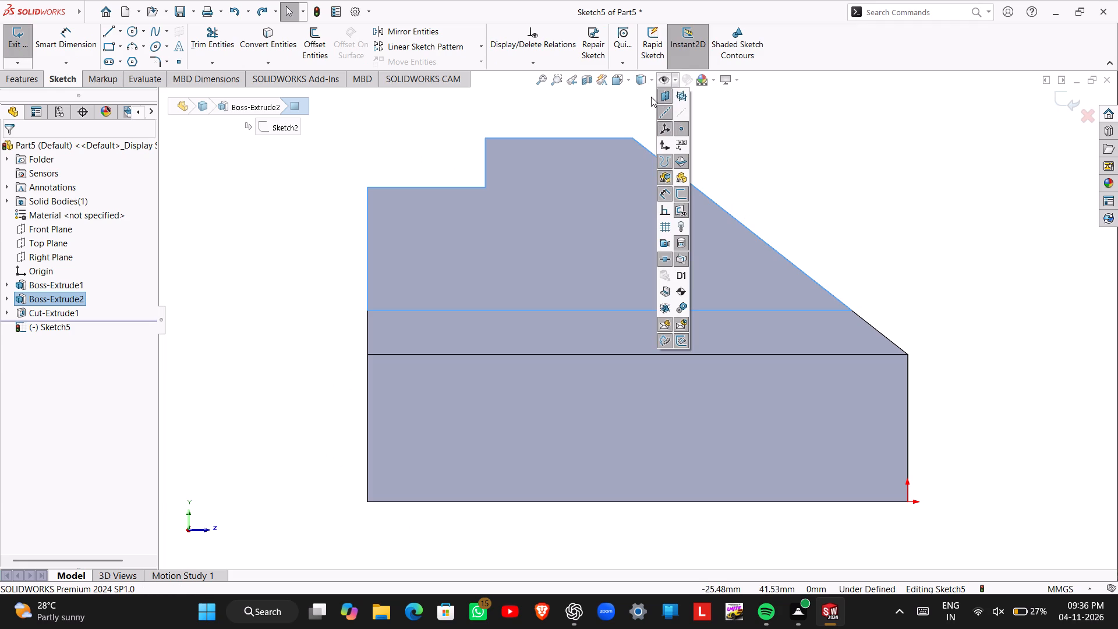
{"action": "left_click", "coordinate": [651, 97]}
{"action": "left_click", "coordinate": [652, 73]}
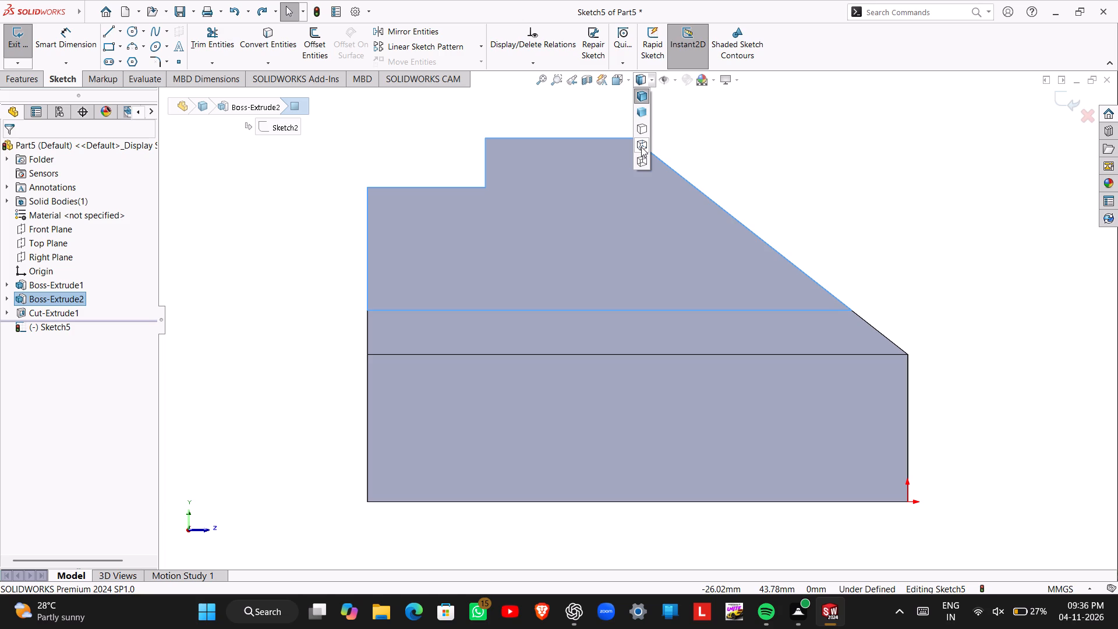
{"action": "left_click", "coordinate": [641, 149]}
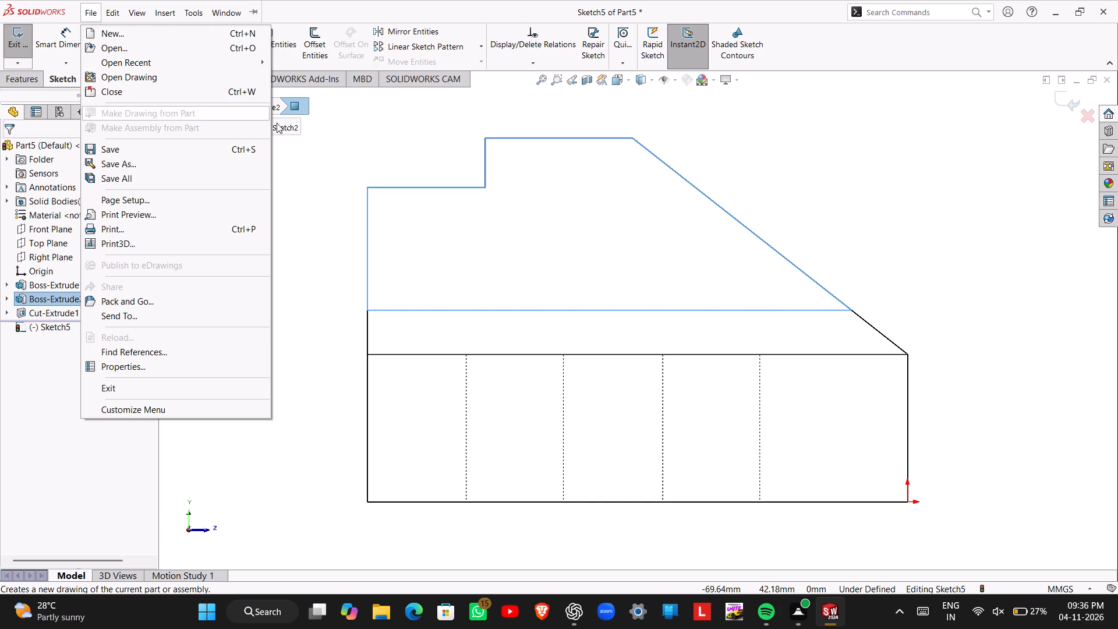
Sketch a closed triangle in the face's stepped corner, its 14.4 mm (about) sloped line running from the inner floor edge to the step's top edge.
{"action": "left_click", "coordinate": [297, 144]}
{"action": "left_click", "coordinate": [107, 29]}
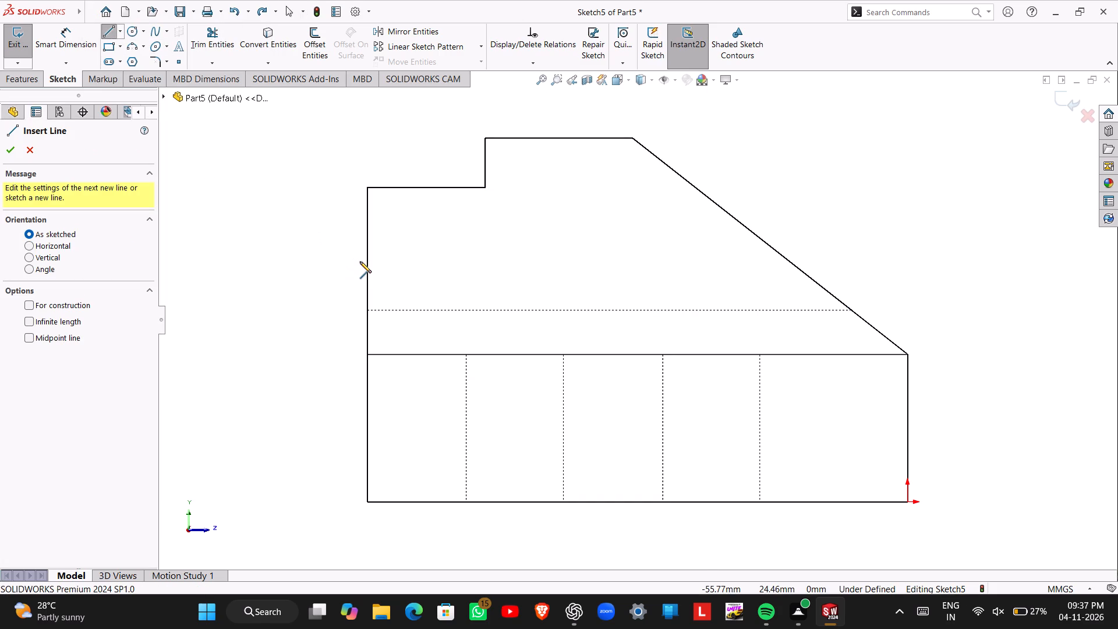
{"action": "left_click", "coordinate": [368, 310]}
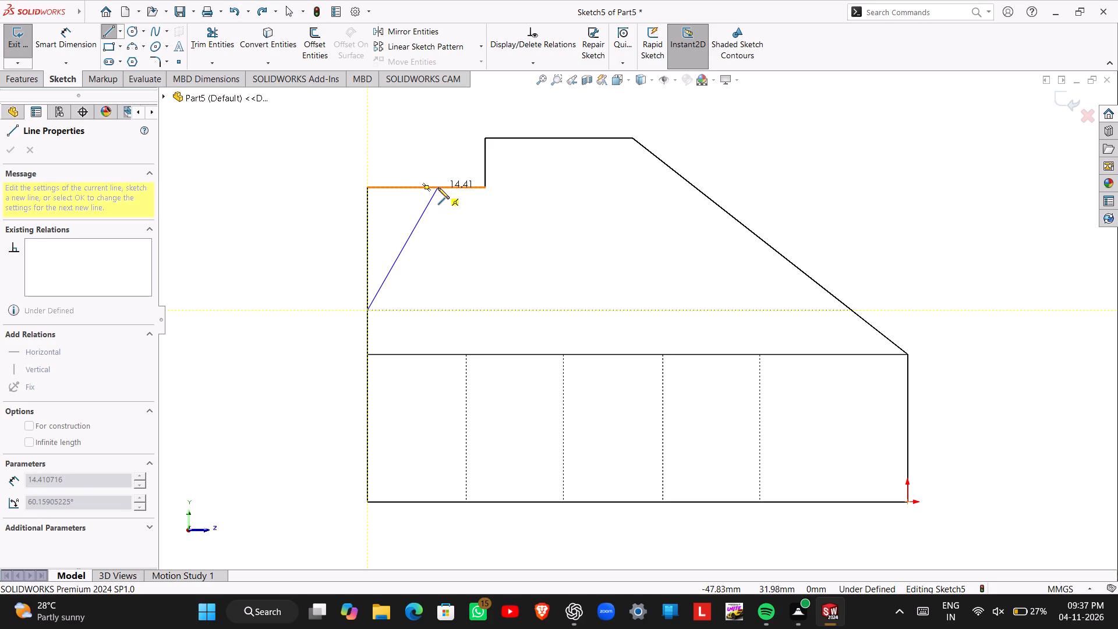
{"action": "left_click", "coordinate": [438, 188]}
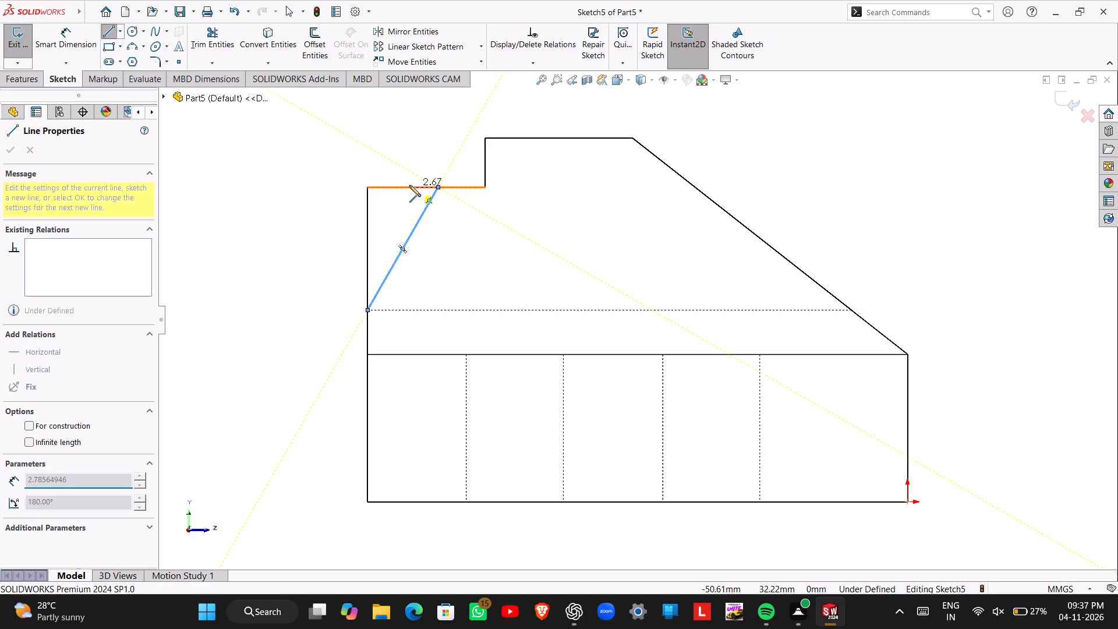
{"action": "left_click", "coordinate": [365, 186]}
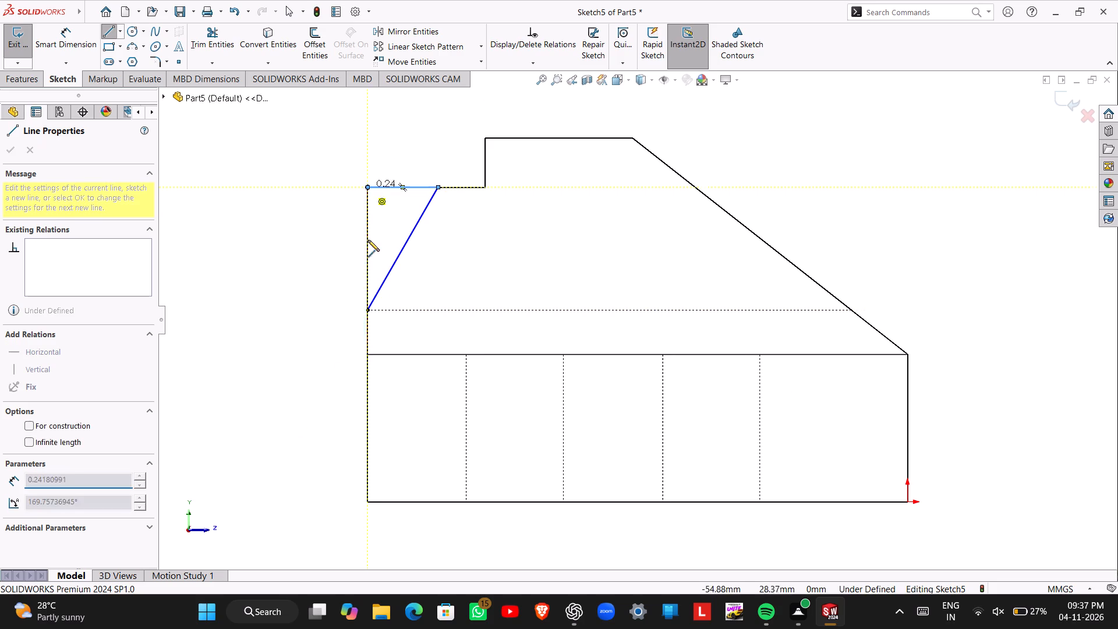
{"action": "left_click", "coordinate": [366, 309]}
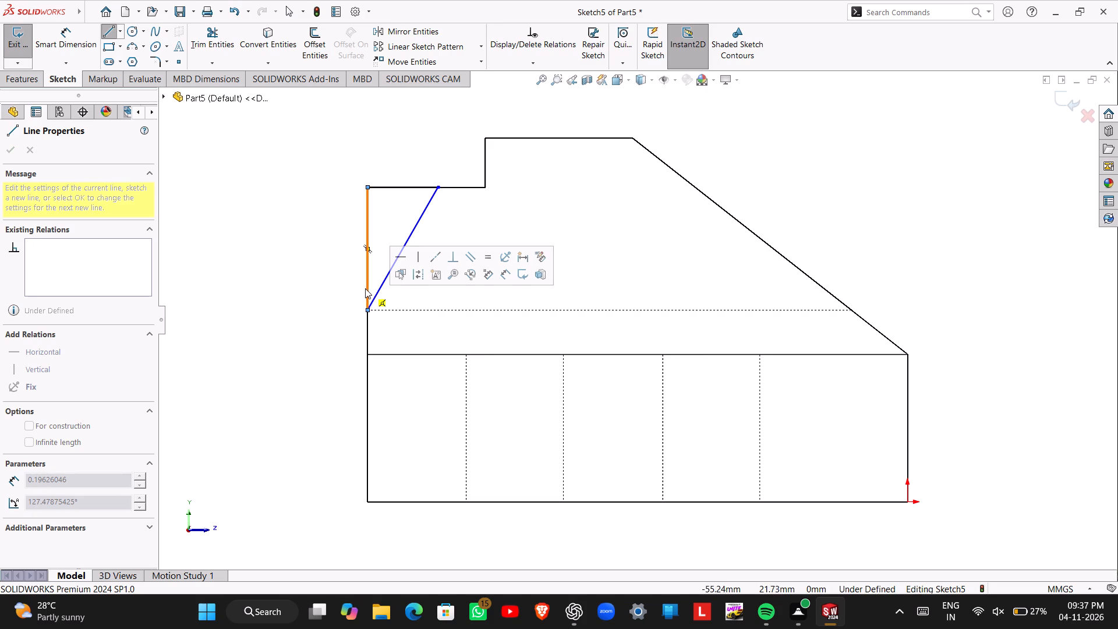
Dimension the angle between the triangle's vertical and sloped lines to 30 degrees, and exit the sketch.
{"action": "left_click", "coordinate": [95, 47]}
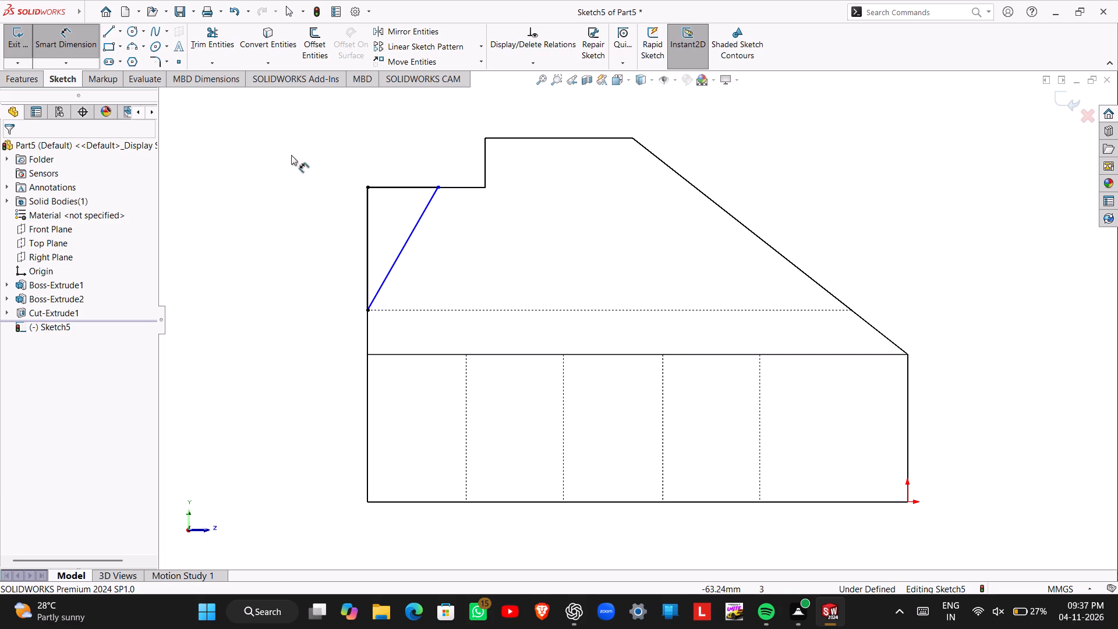
{"action": "left_click", "coordinate": [366, 235]}
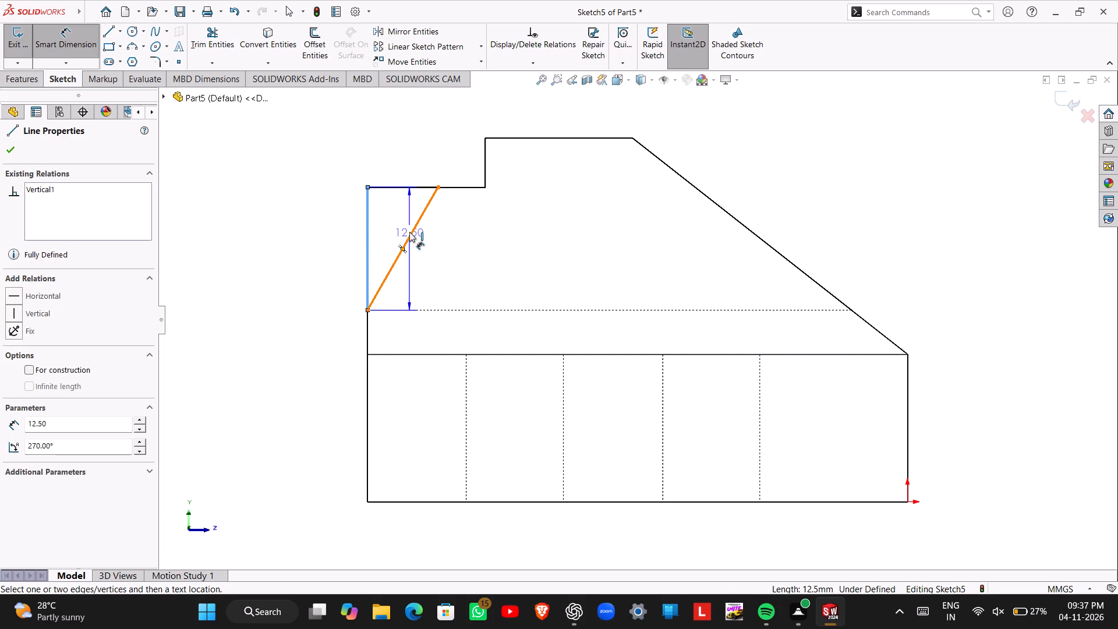
{"action": "left_click", "coordinate": [409, 232]}
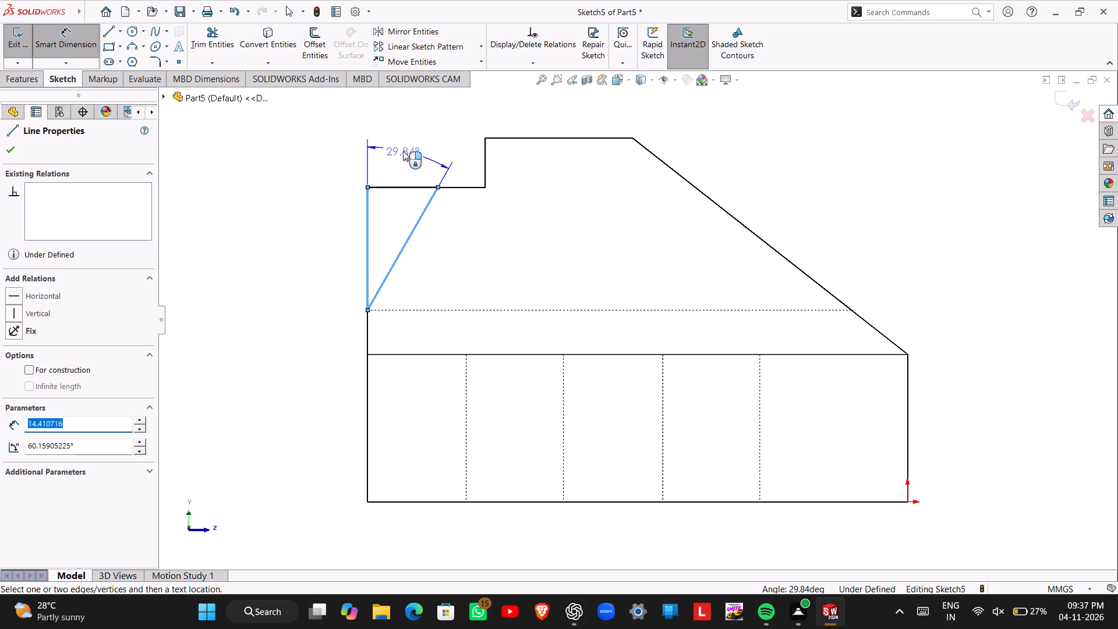
{"action": "left_click", "coordinate": [403, 151]}
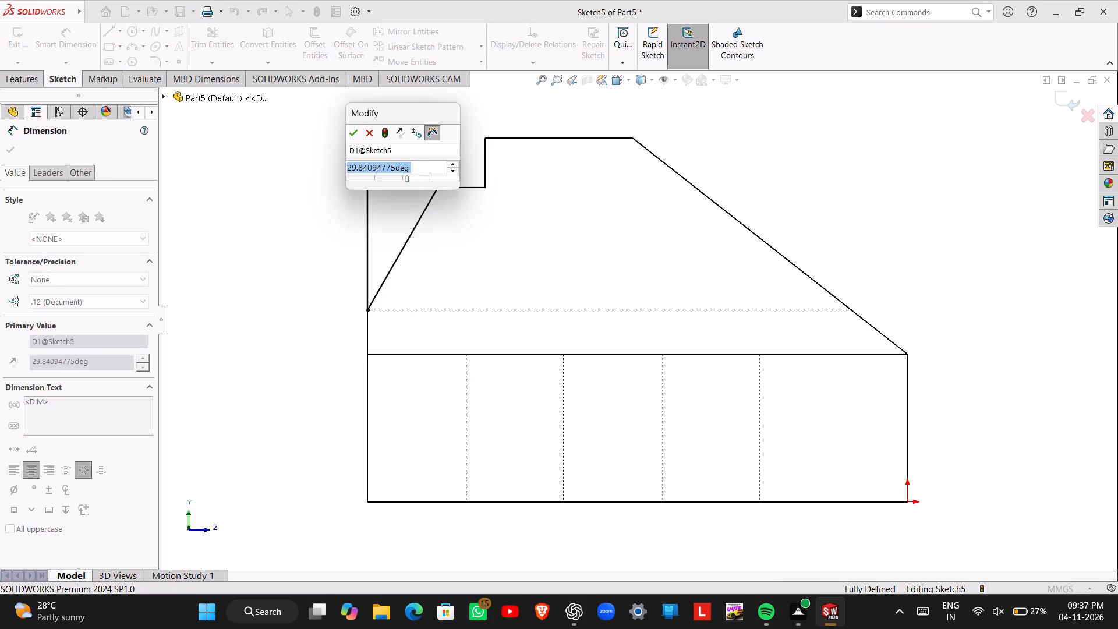
{"action": "type", "text": "30"}
{"action": "key", "text": "Return"}
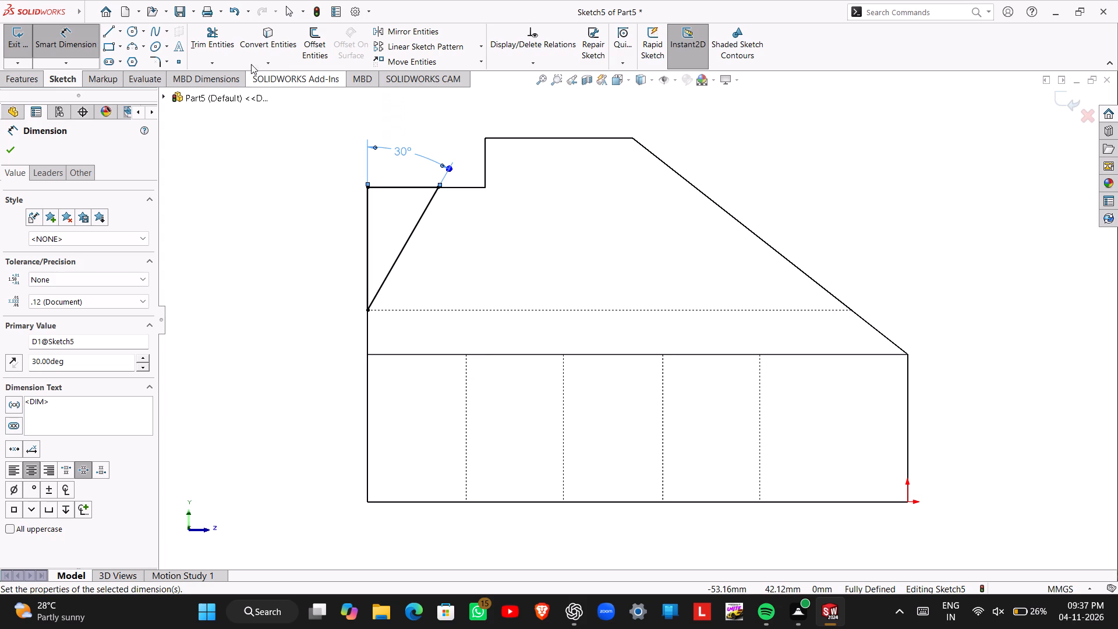
{"action": "left_click", "coordinate": [22, 48]}
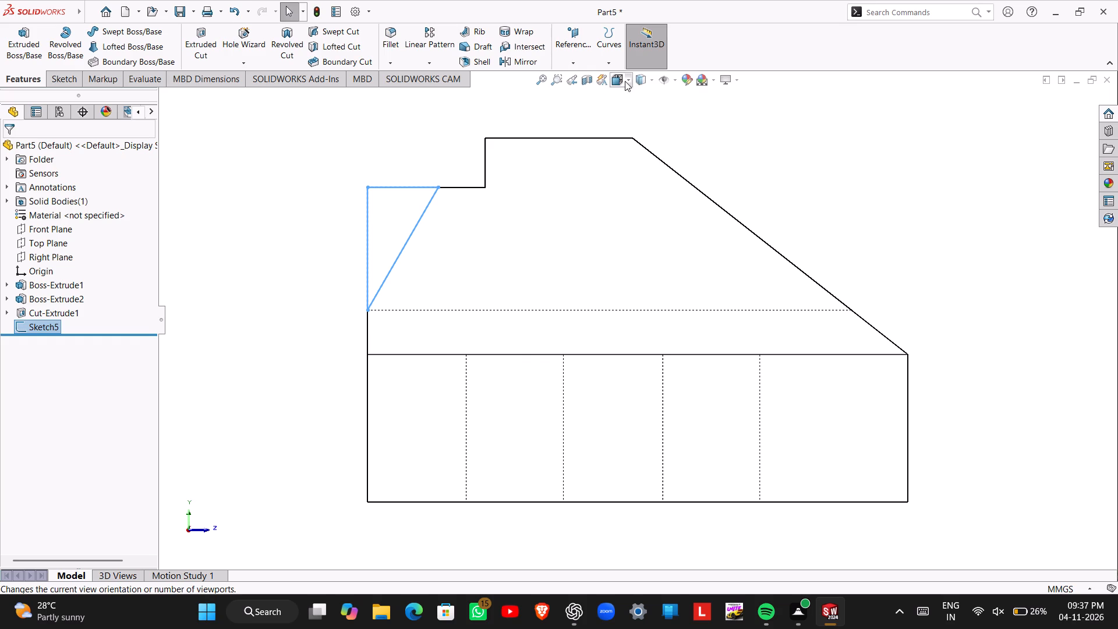
Switch the display style to Shaded.
{"action": "left_click", "coordinate": [649, 80]}
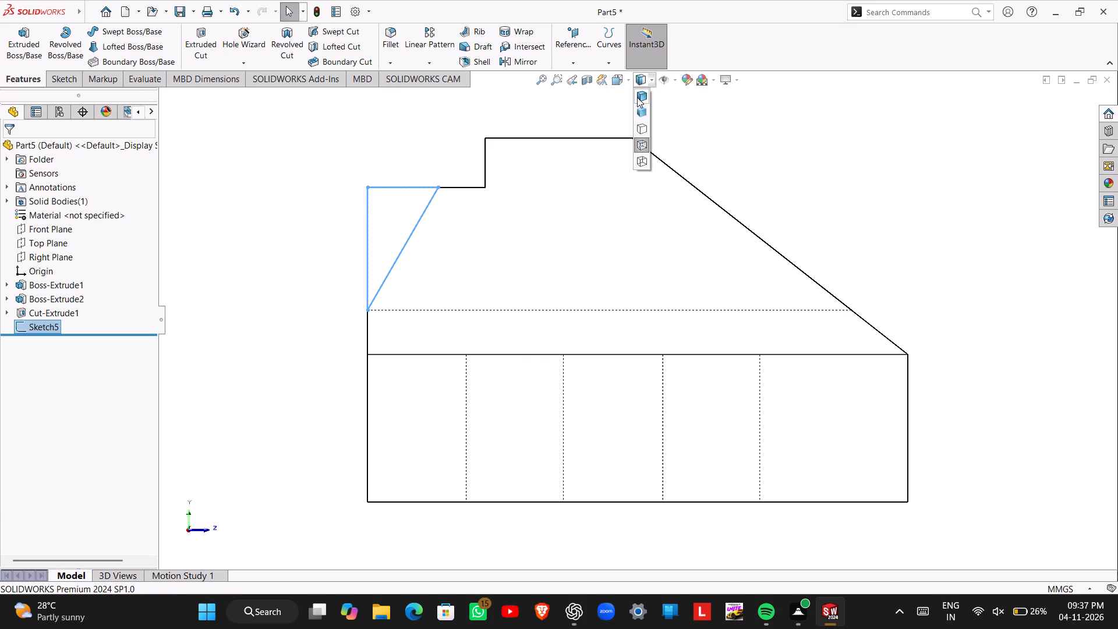
{"action": "left_click", "coordinate": [637, 97]}
{"action": "left_click", "coordinate": [653, 81]}
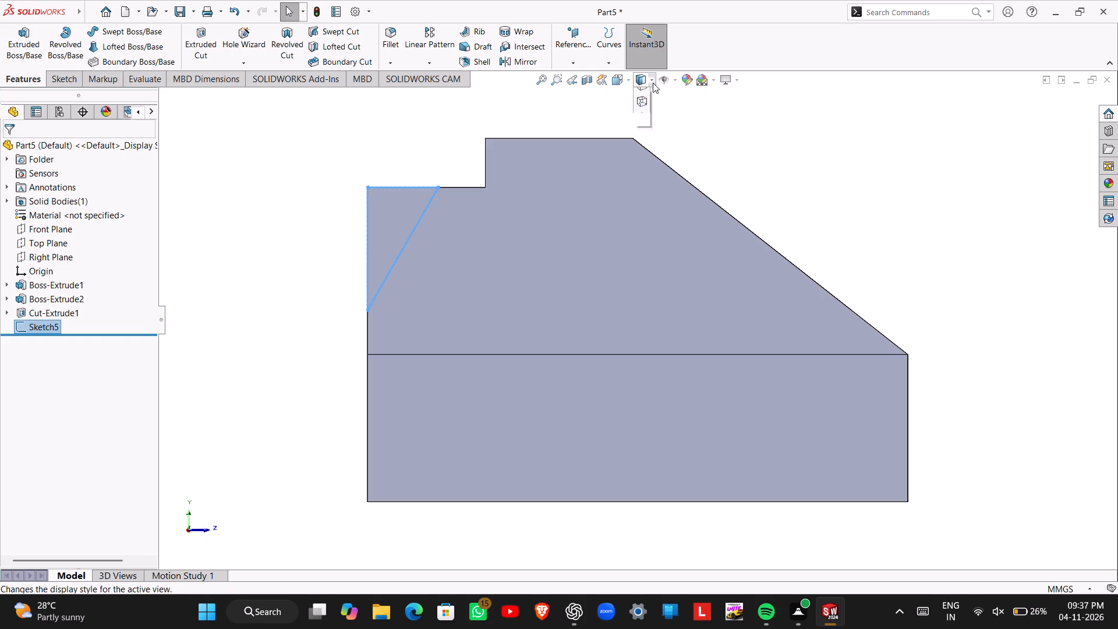
{"action": "left_click", "coordinate": [645, 109]}
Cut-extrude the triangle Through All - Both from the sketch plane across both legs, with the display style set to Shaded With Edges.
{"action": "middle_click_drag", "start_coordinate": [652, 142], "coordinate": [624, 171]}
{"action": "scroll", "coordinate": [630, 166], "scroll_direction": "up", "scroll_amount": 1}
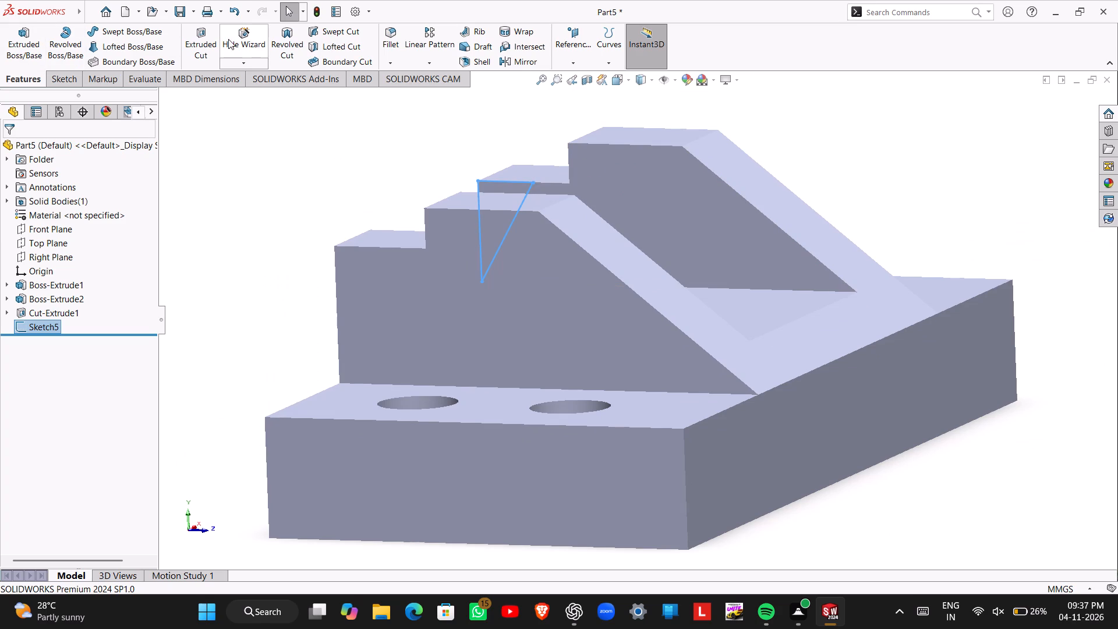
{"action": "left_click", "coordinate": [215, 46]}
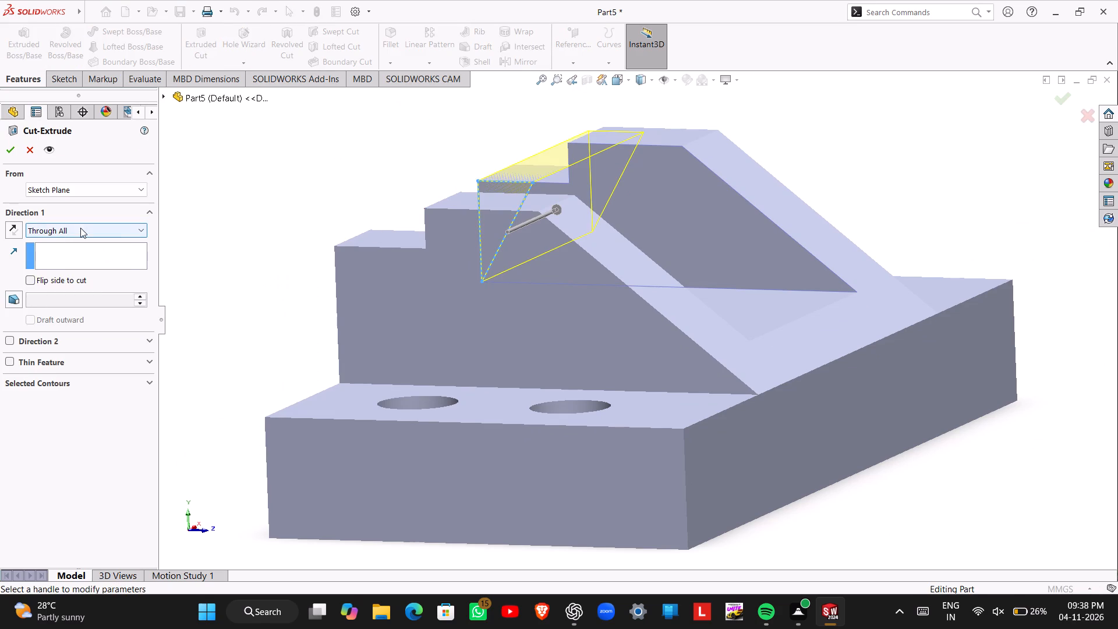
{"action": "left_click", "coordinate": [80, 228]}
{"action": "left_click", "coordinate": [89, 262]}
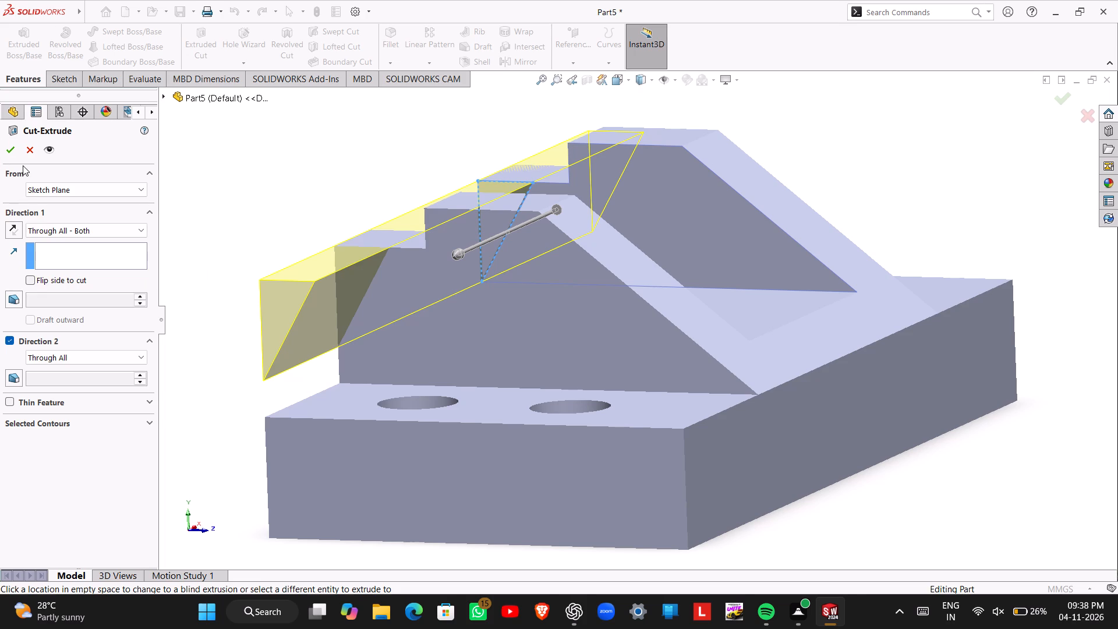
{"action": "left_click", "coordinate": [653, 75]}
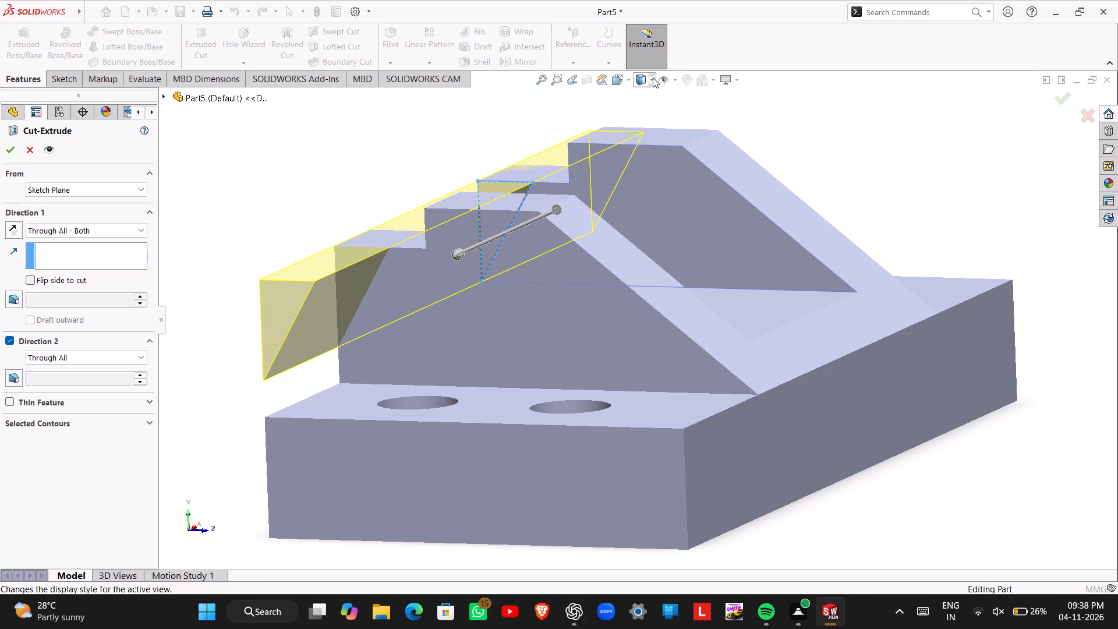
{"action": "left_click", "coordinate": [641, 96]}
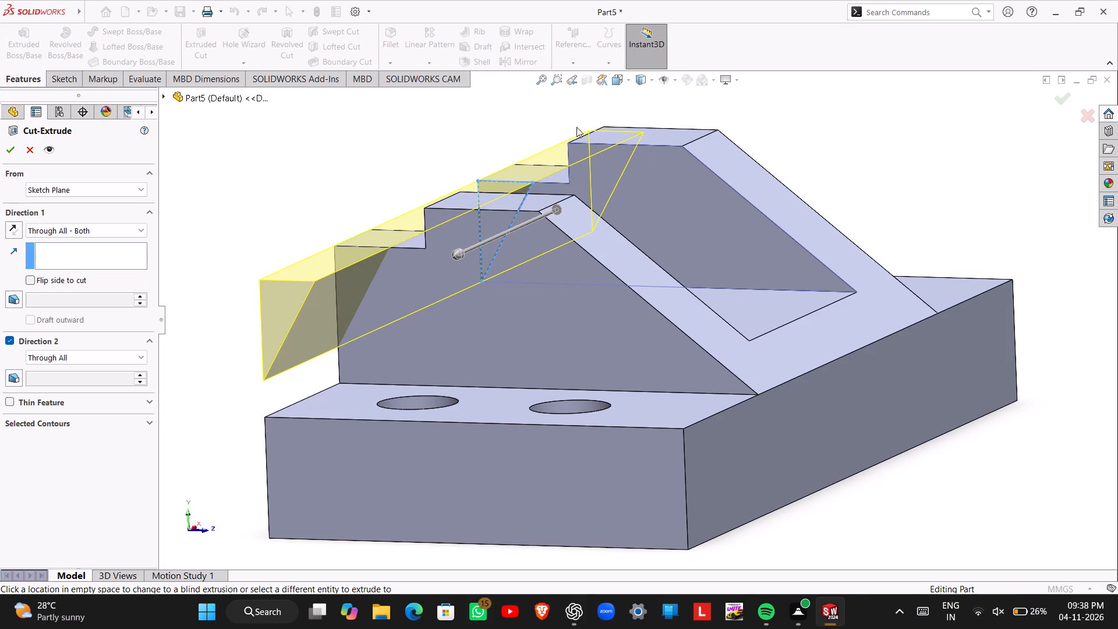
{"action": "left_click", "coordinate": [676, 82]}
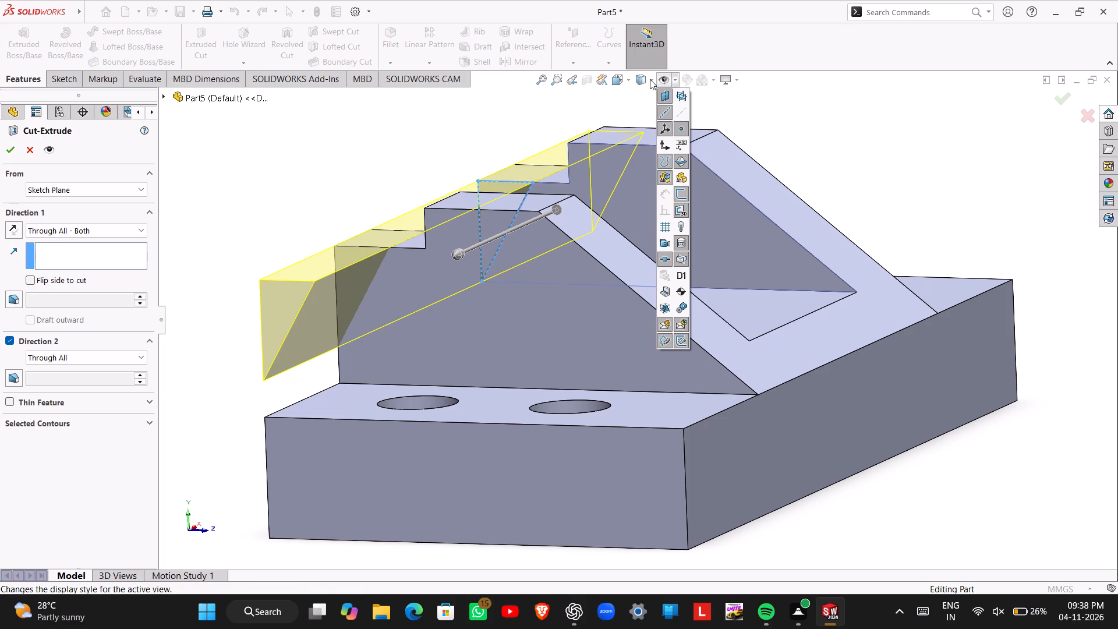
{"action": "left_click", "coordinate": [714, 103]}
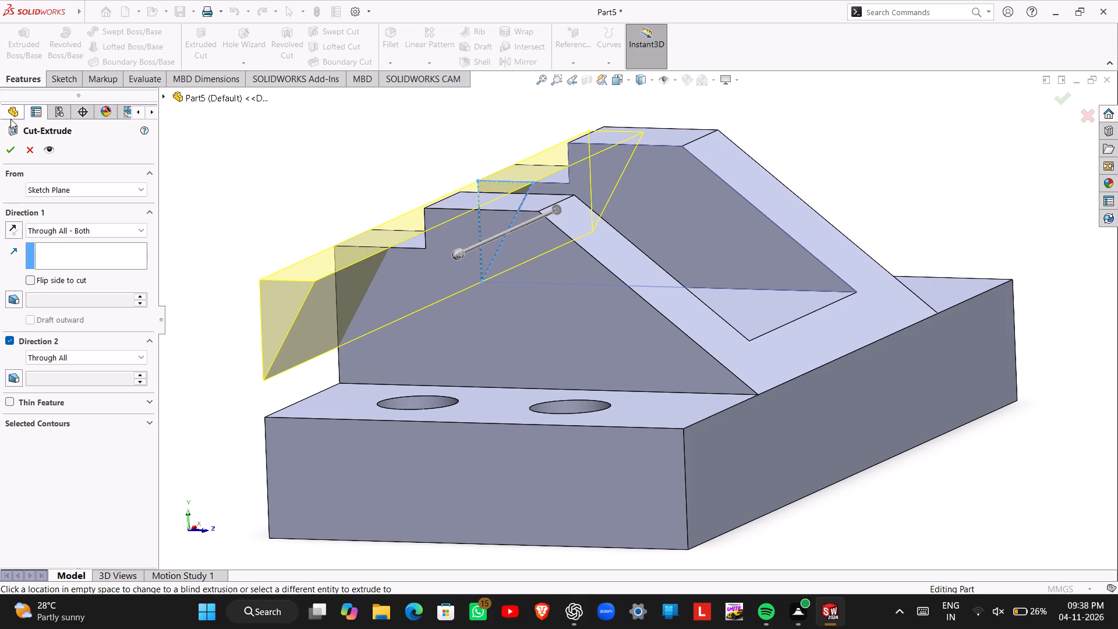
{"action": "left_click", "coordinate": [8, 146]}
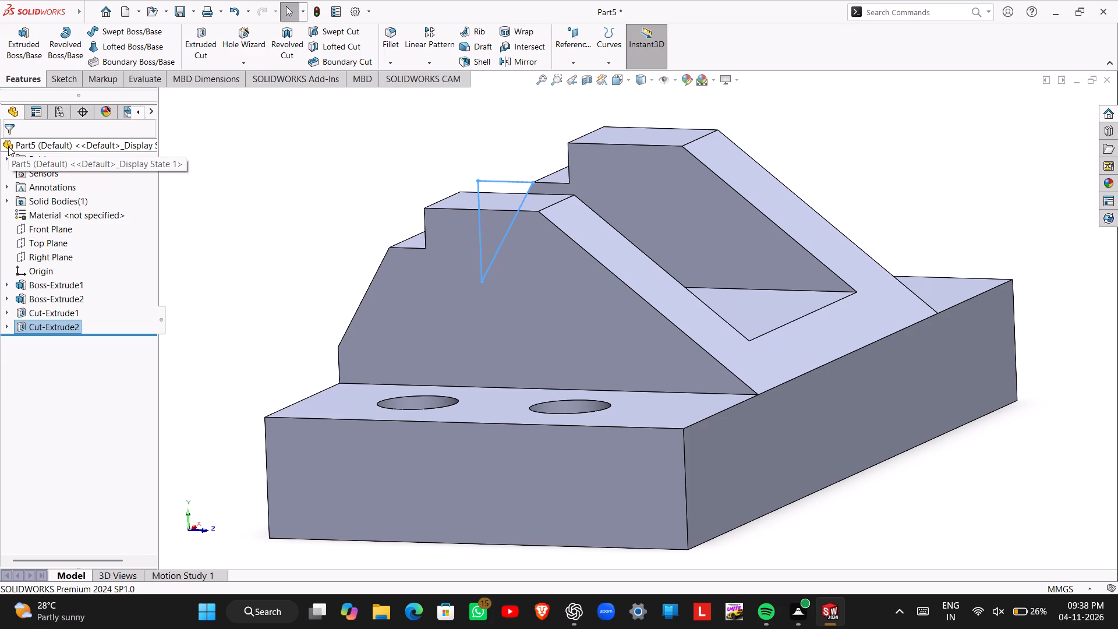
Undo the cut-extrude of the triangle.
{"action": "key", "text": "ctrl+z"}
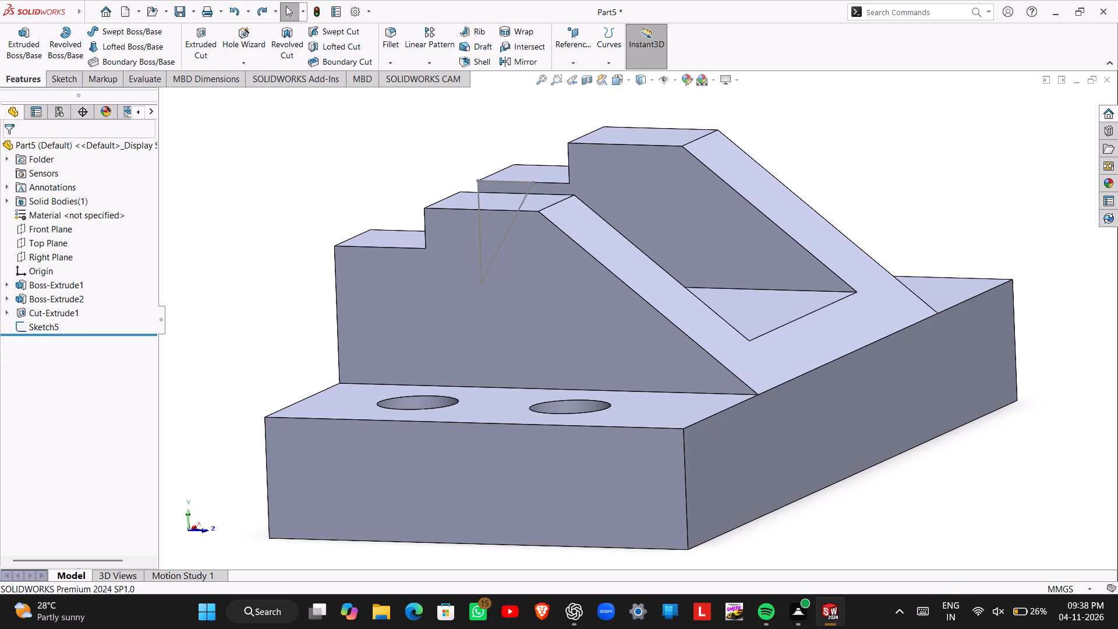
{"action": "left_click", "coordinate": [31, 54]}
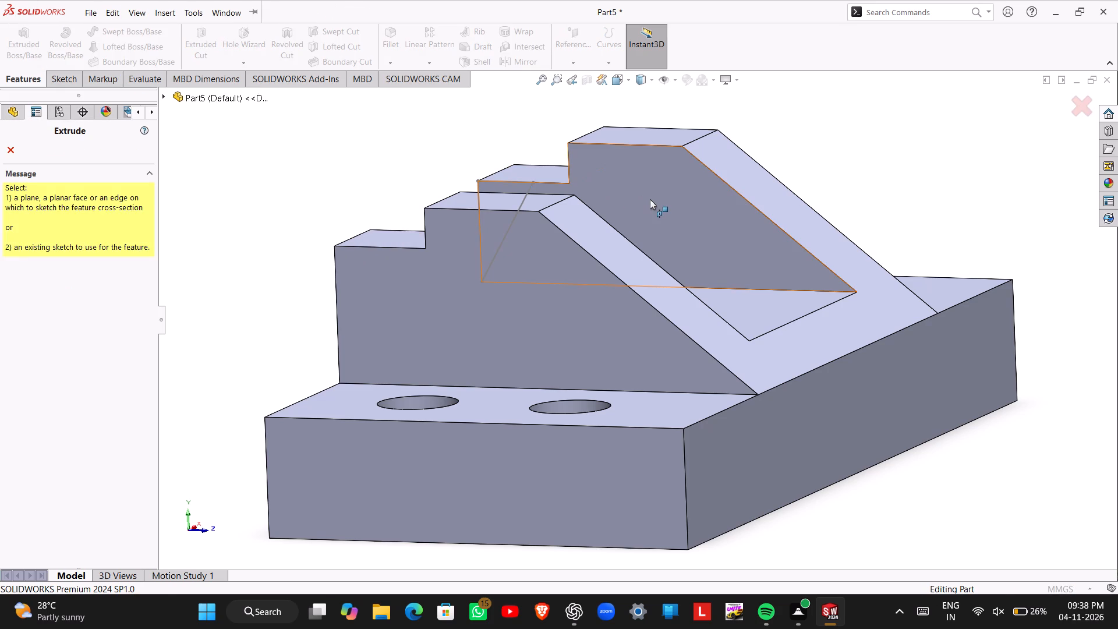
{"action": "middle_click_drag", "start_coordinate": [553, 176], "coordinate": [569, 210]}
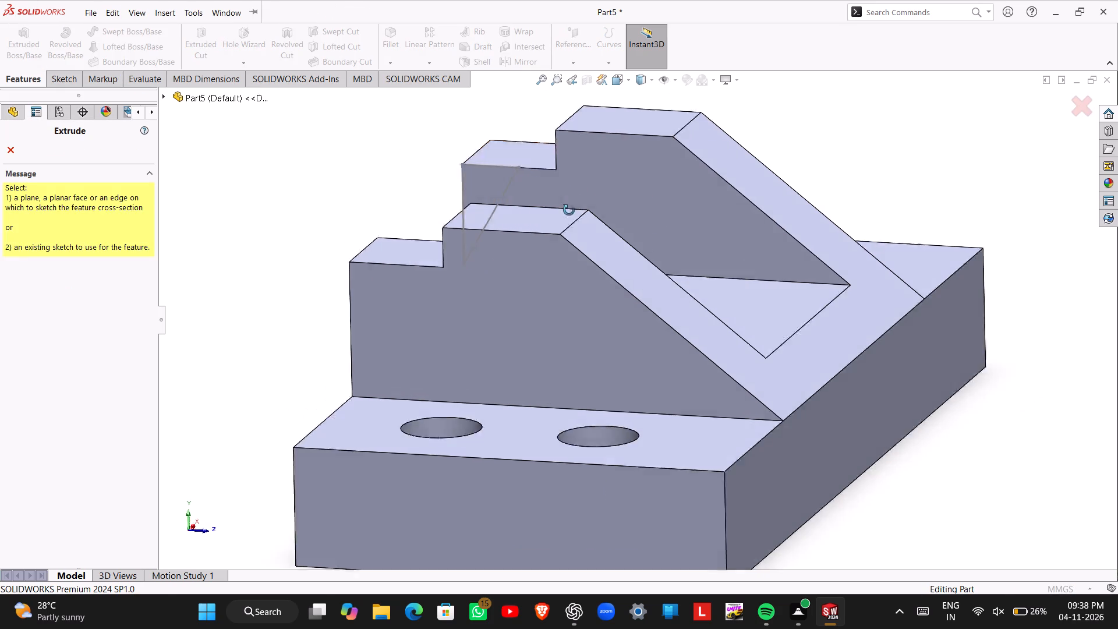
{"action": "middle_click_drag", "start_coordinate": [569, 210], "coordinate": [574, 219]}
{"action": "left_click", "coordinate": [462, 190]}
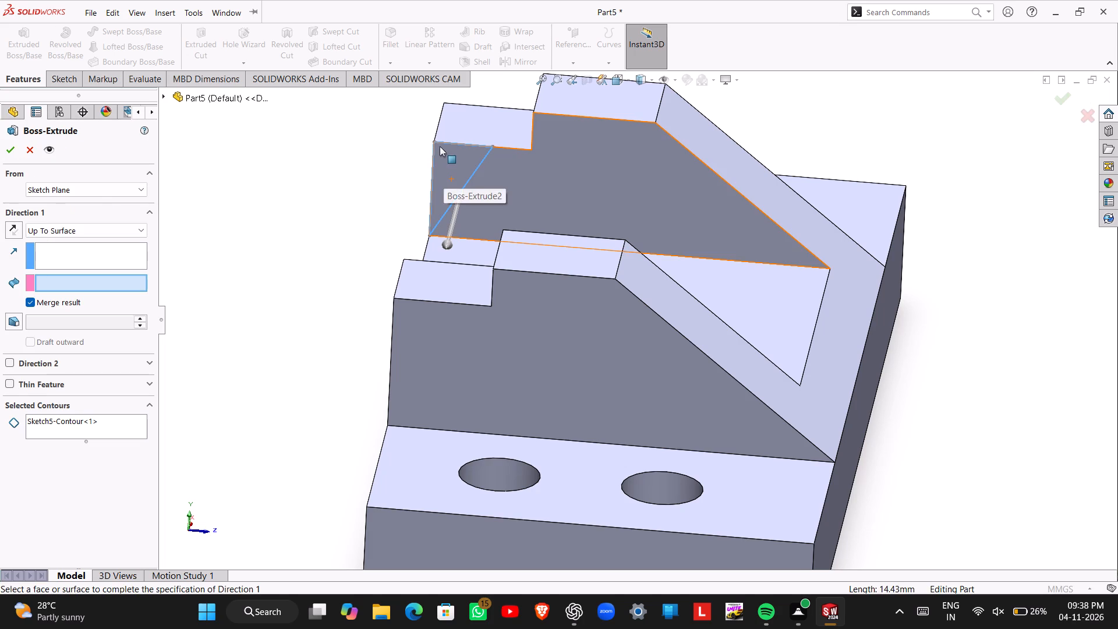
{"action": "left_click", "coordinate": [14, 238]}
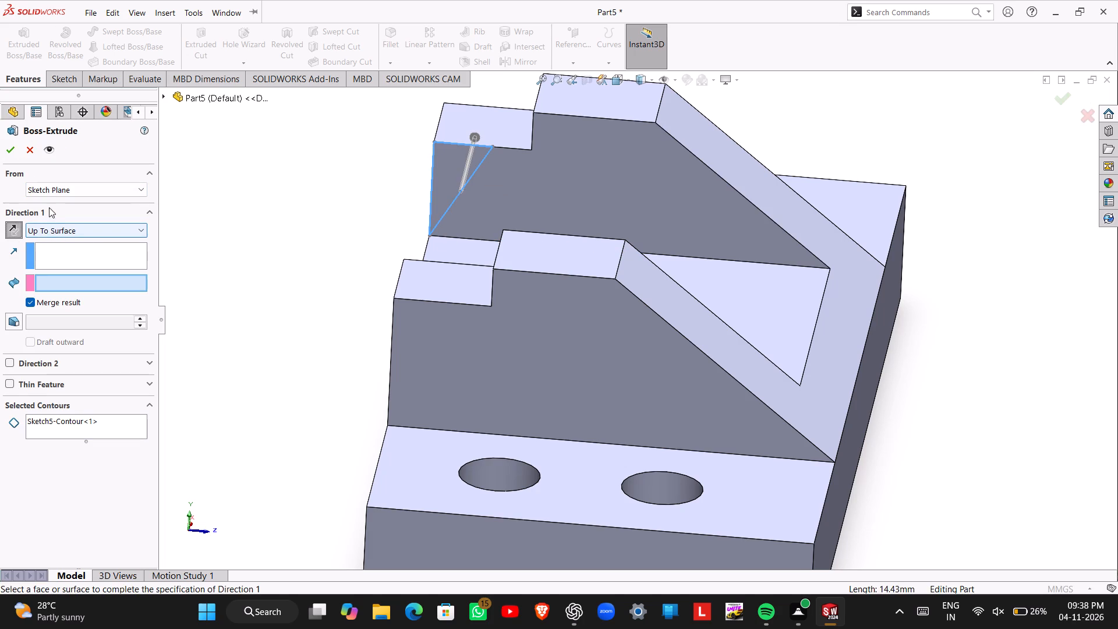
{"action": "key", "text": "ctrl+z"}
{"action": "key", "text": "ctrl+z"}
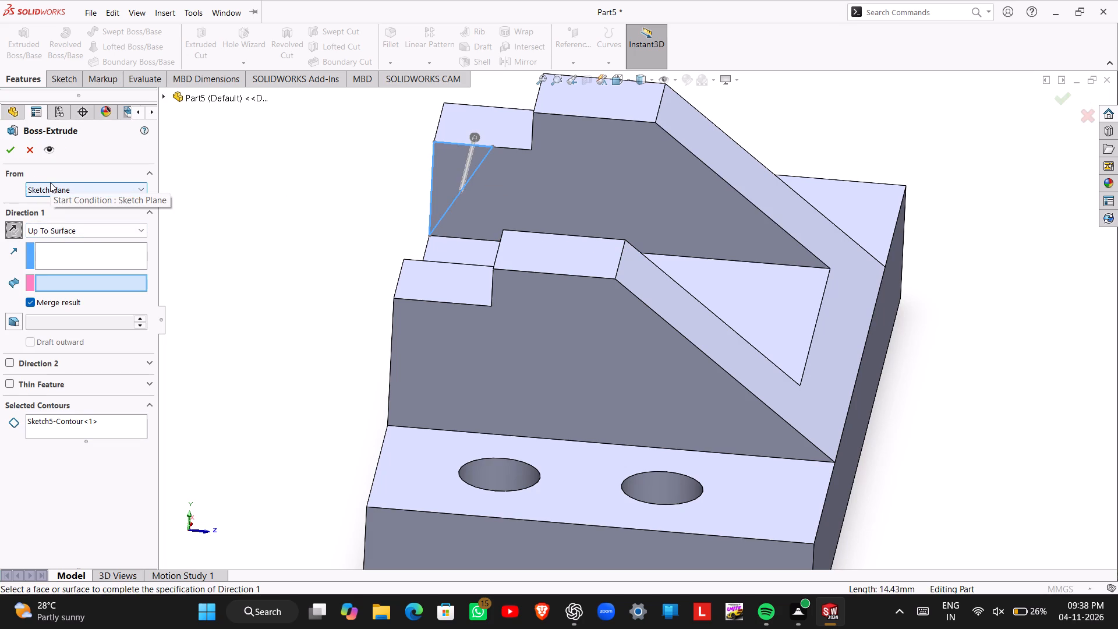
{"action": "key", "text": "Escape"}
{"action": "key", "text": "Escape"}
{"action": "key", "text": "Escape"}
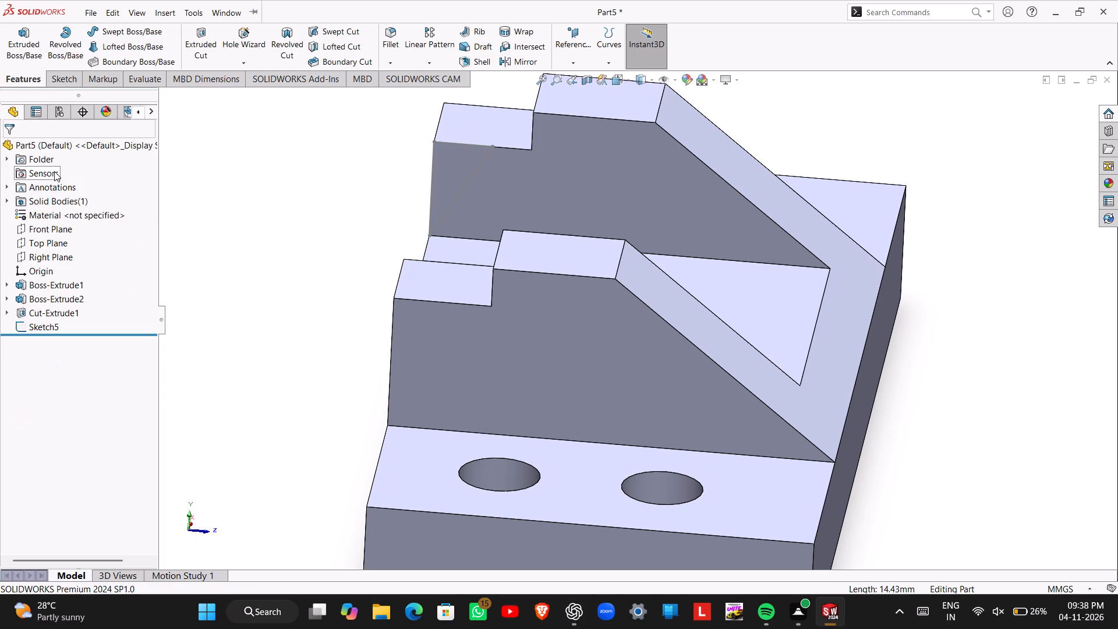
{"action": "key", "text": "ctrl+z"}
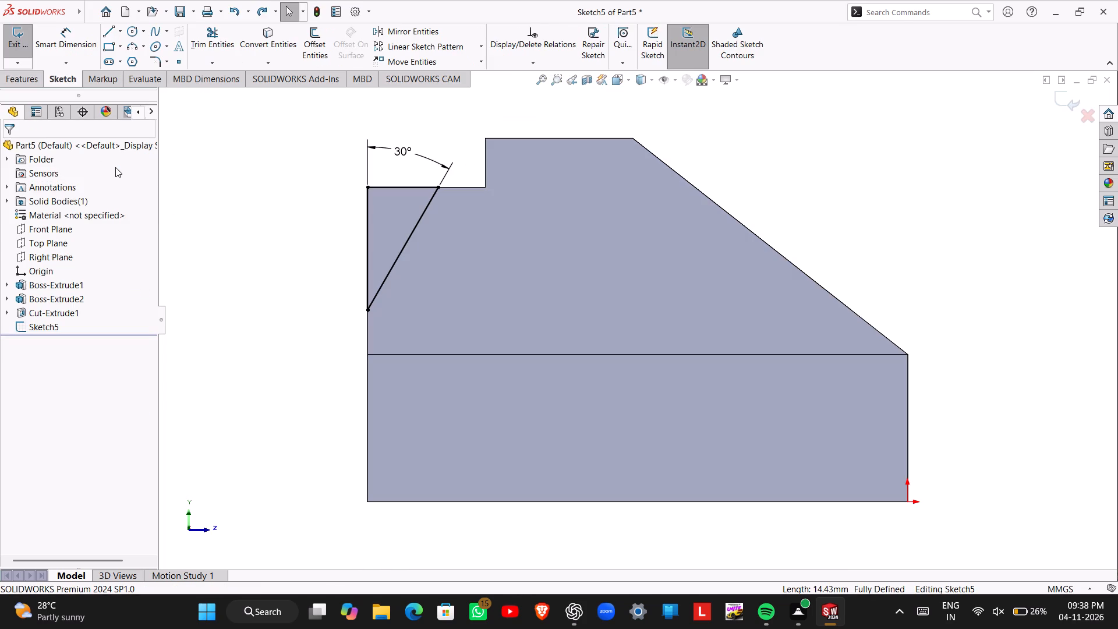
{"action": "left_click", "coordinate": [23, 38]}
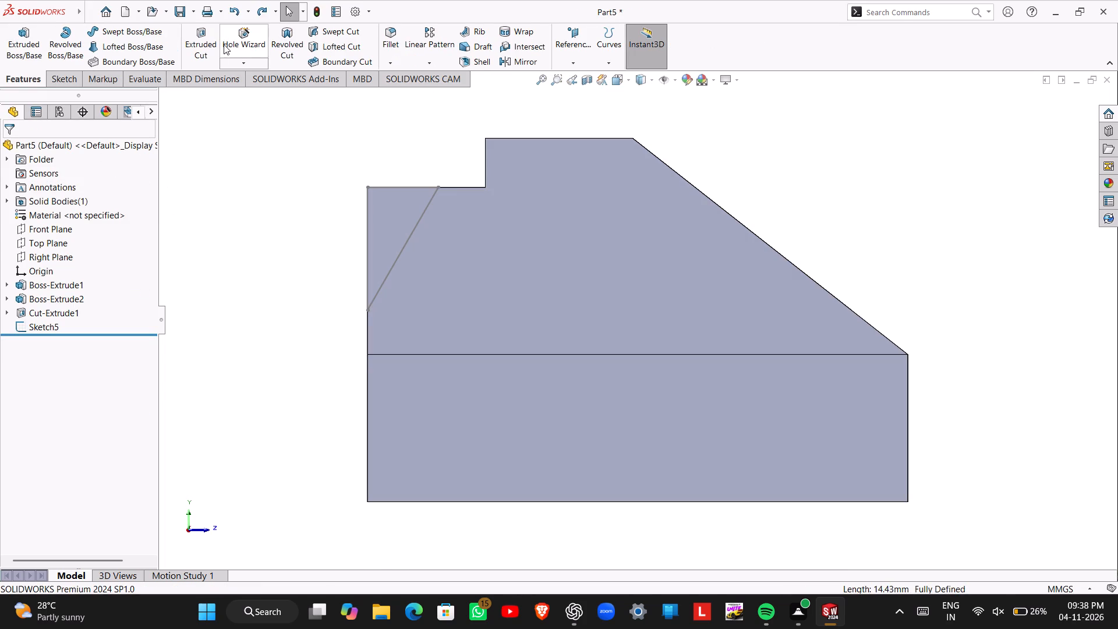
Start a cut-extrude of the triangle sketch, trying Blind and setting Direction 1 to a reversed Through All.
{"action": "left_click", "coordinate": [207, 45]}
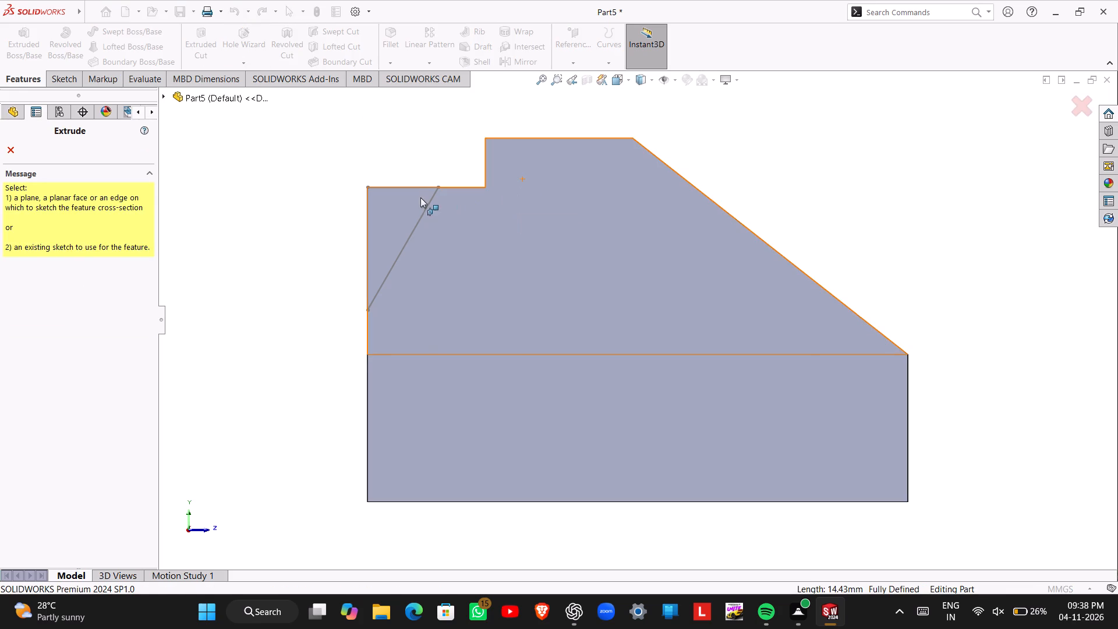
{"action": "left_click", "coordinate": [423, 215]}
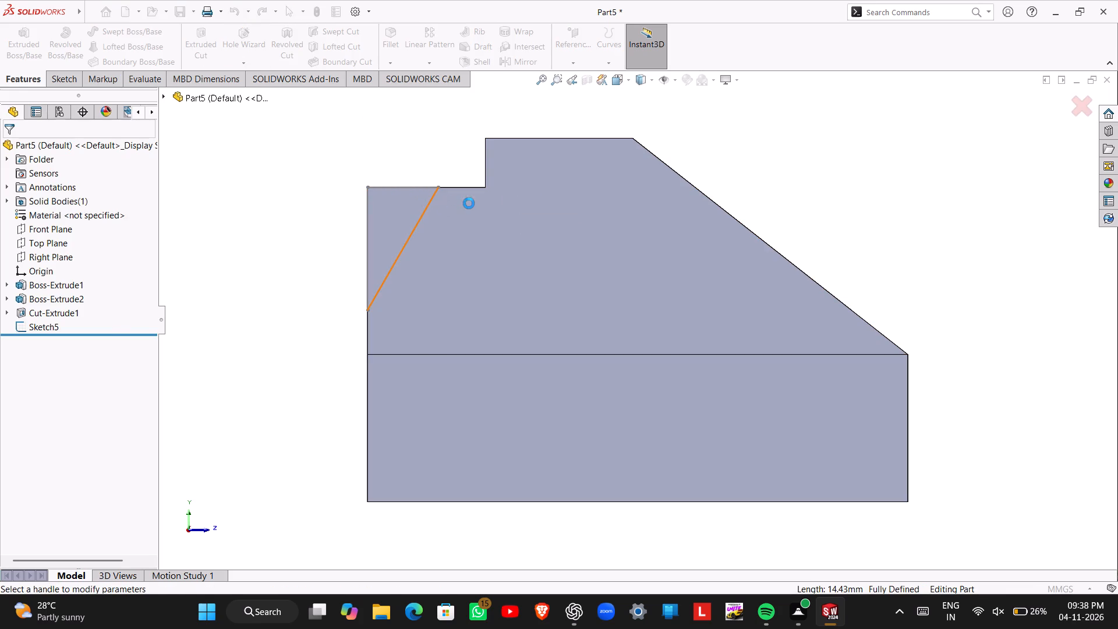
{"action": "middle_click_drag", "start_coordinate": [470, 203], "coordinate": [472, 236]}
{"action": "scroll", "coordinate": [472, 236], "scroll_direction": "up", "scroll_amount": 1}
{"action": "middle_click_drag", "start_coordinate": [476, 226], "coordinate": [467, 226]}
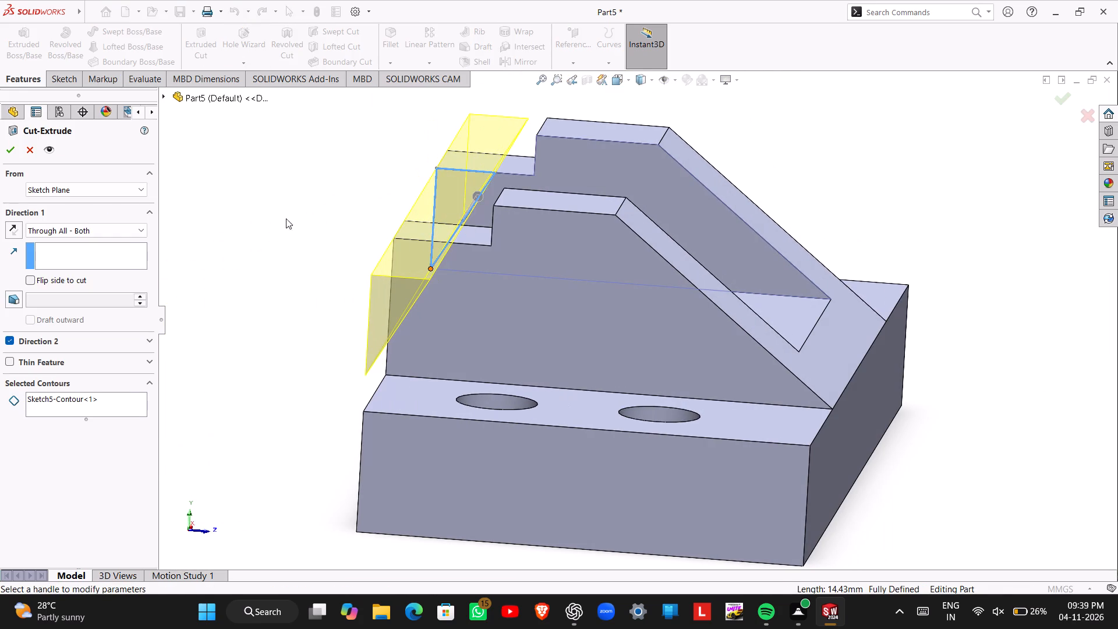
{"action": "left_click", "coordinate": [121, 231]}
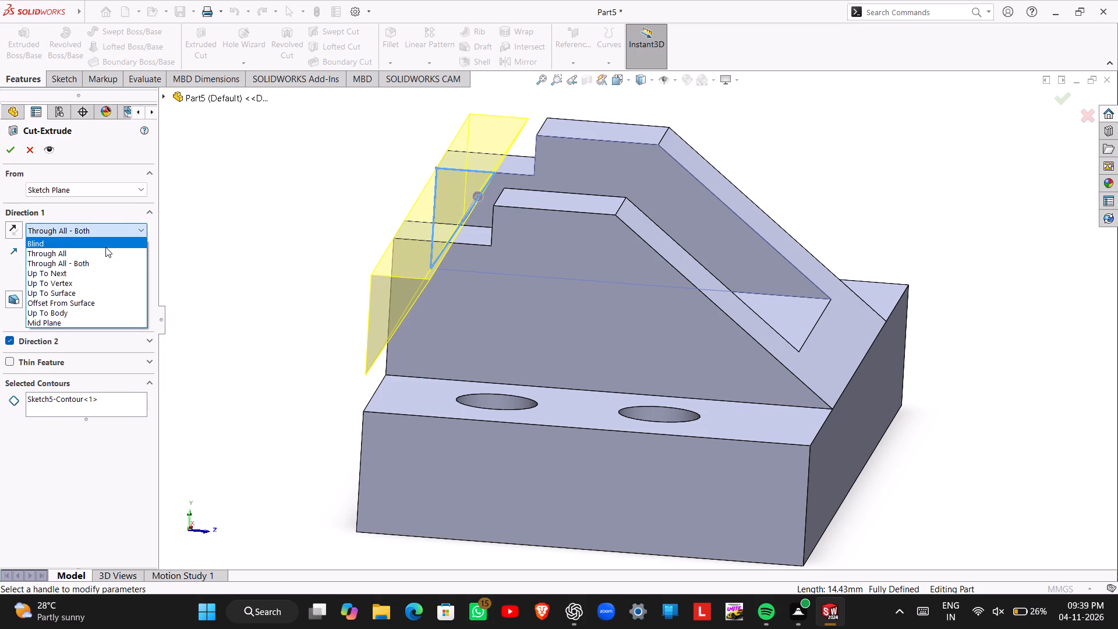
{"action": "left_click", "coordinate": [105, 246]}
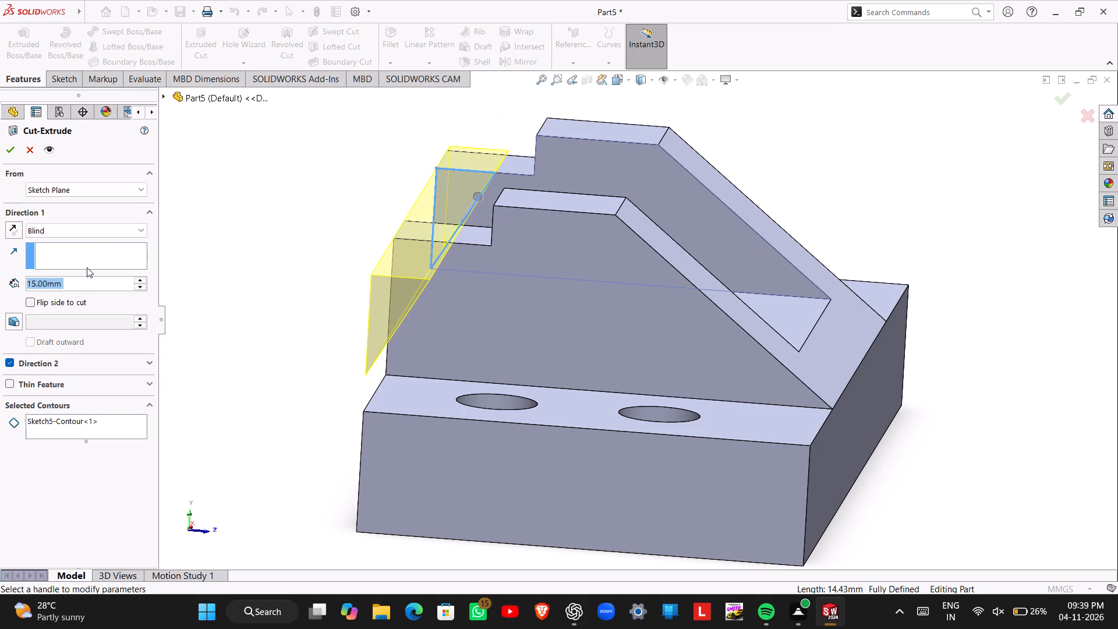
{"action": "left_click", "coordinate": [15, 230]}
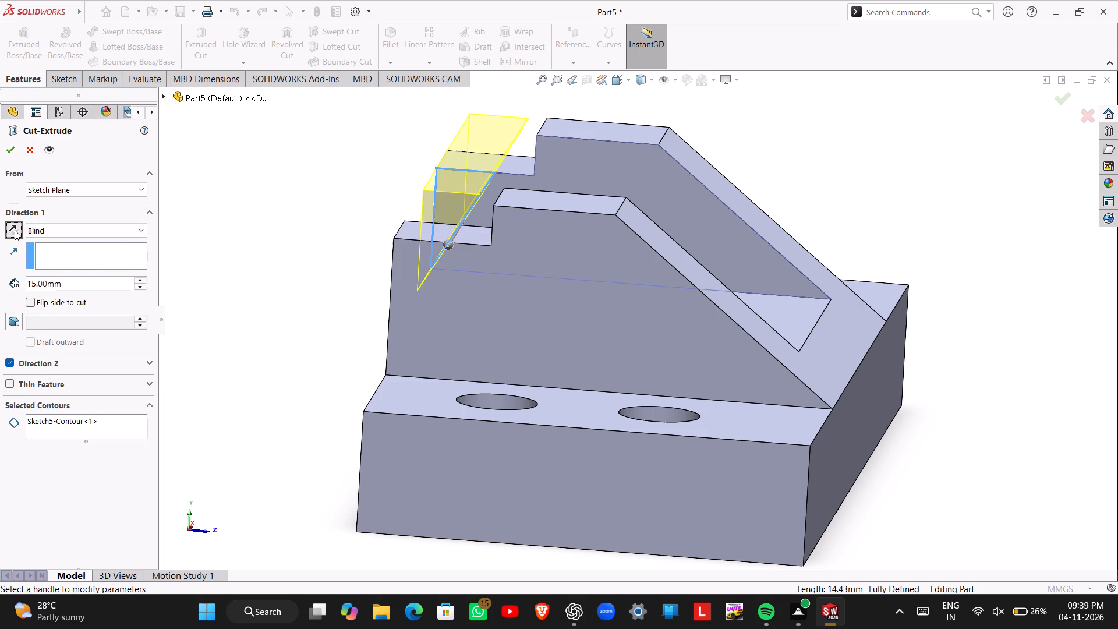
{"action": "left_click", "coordinate": [51, 234]}
{"action": "left_click", "coordinate": [63, 253]}
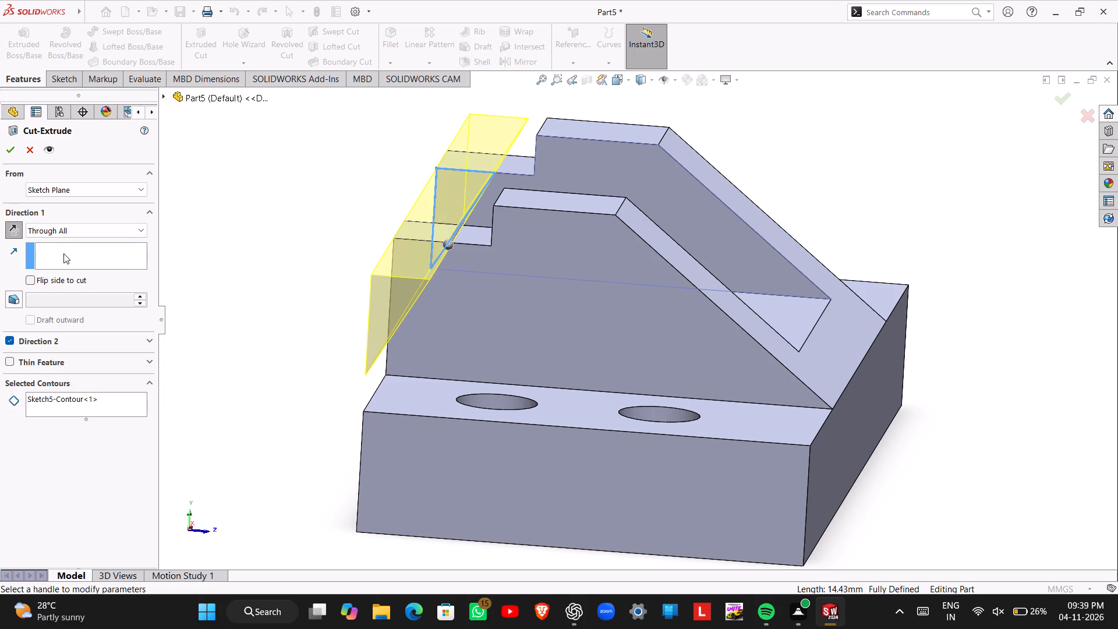
{"action": "left_click", "coordinate": [62, 233]}
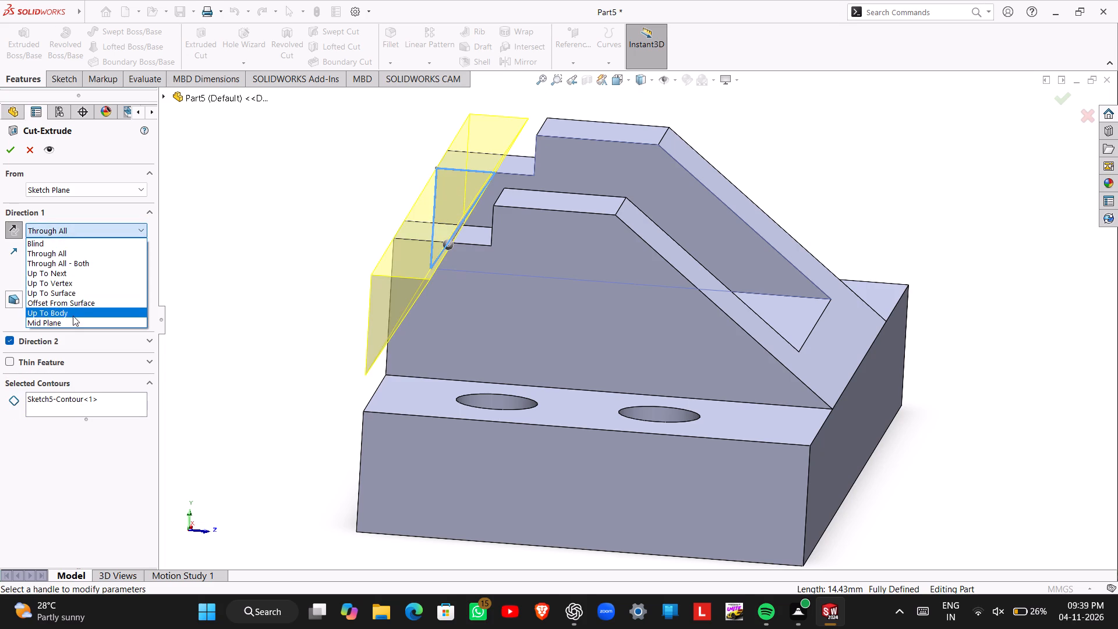
{"action": "left_click", "coordinate": [61, 228]}
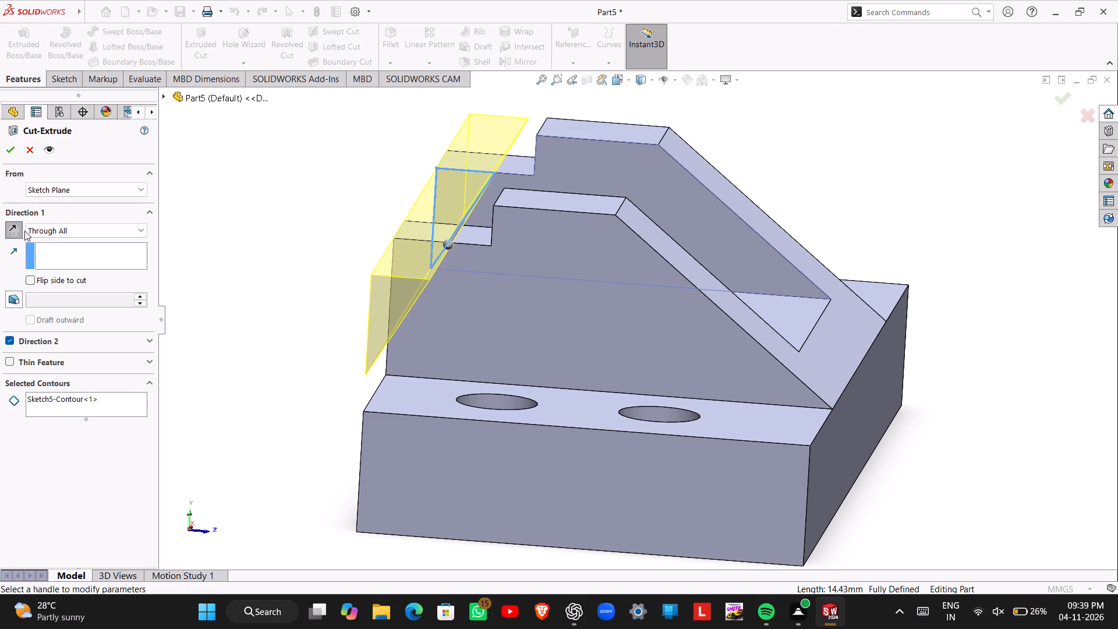
Set the triangle cut to a Blind depth of 10 mm and switch off Direction 2.
{"action": "left_click", "coordinate": [43, 230]}
{"action": "left_click", "coordinate": [57, 244]}
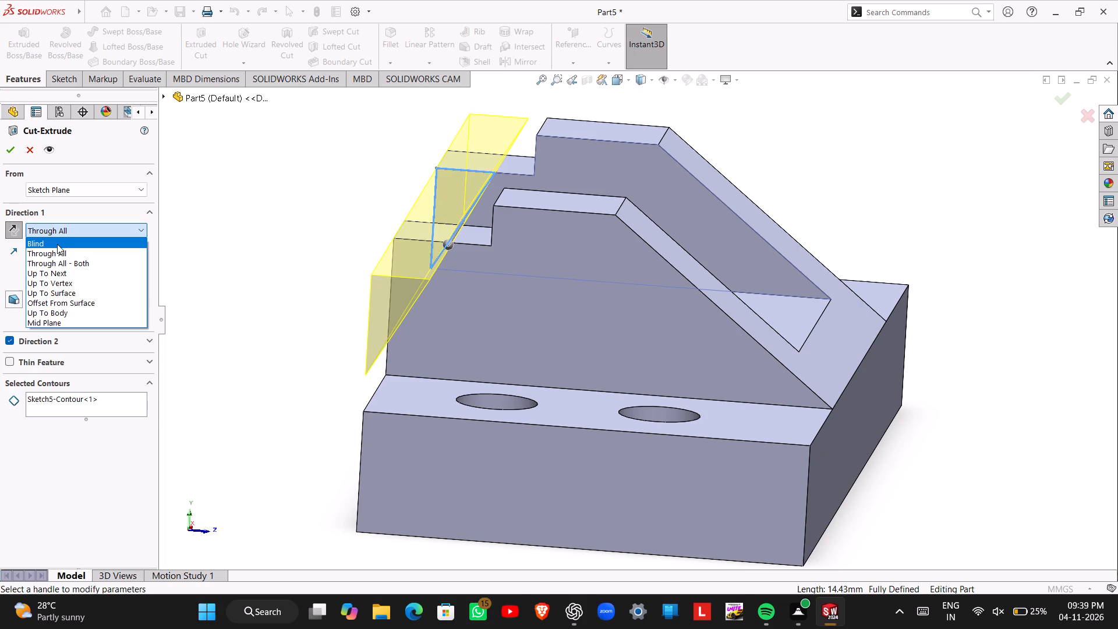
{"action": "middle_click_drag", "start_coordinate": [420, 243], "coordinate": [483, 243]}
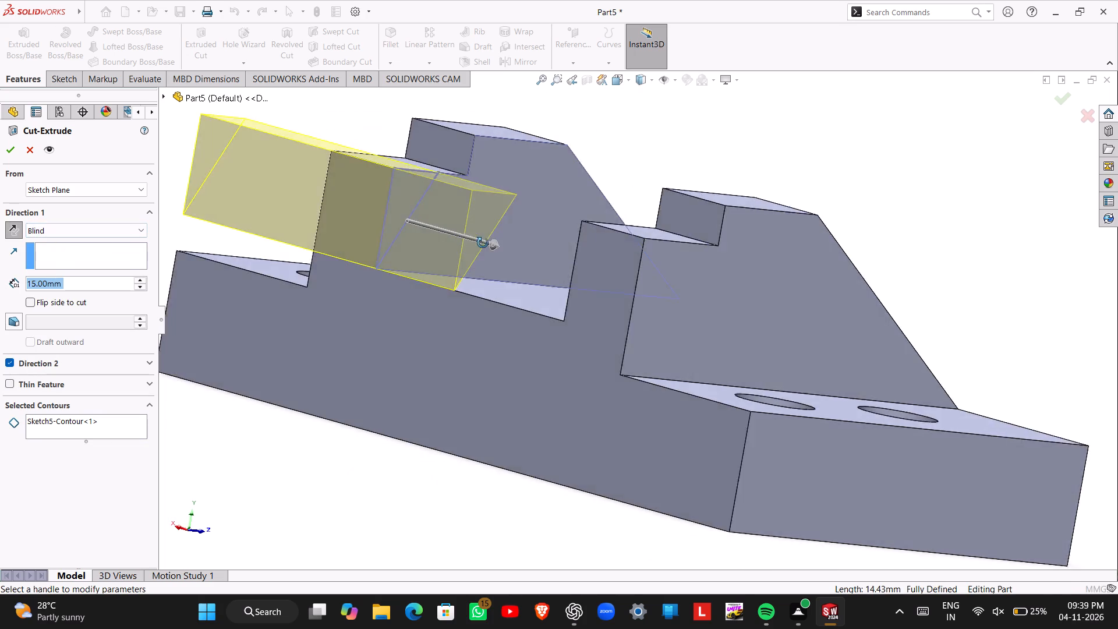
{"action": "middle_click_drag", "start_coordinate": [483, 243], "coordinate": [528, 265]}
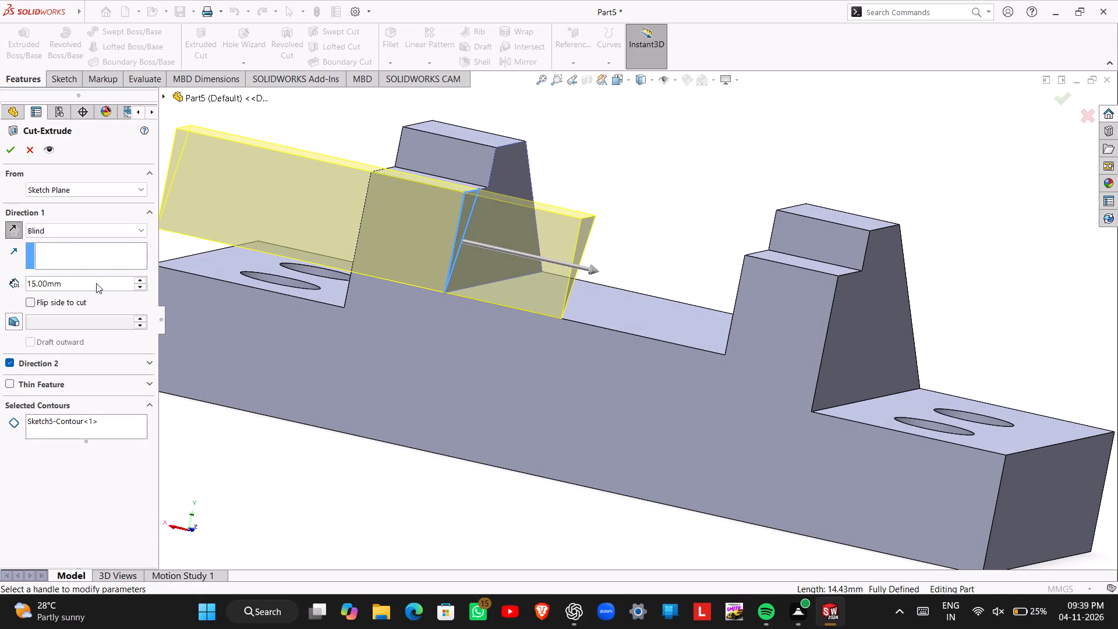
{"action": "double_click", "coordinate": [96, 283]}
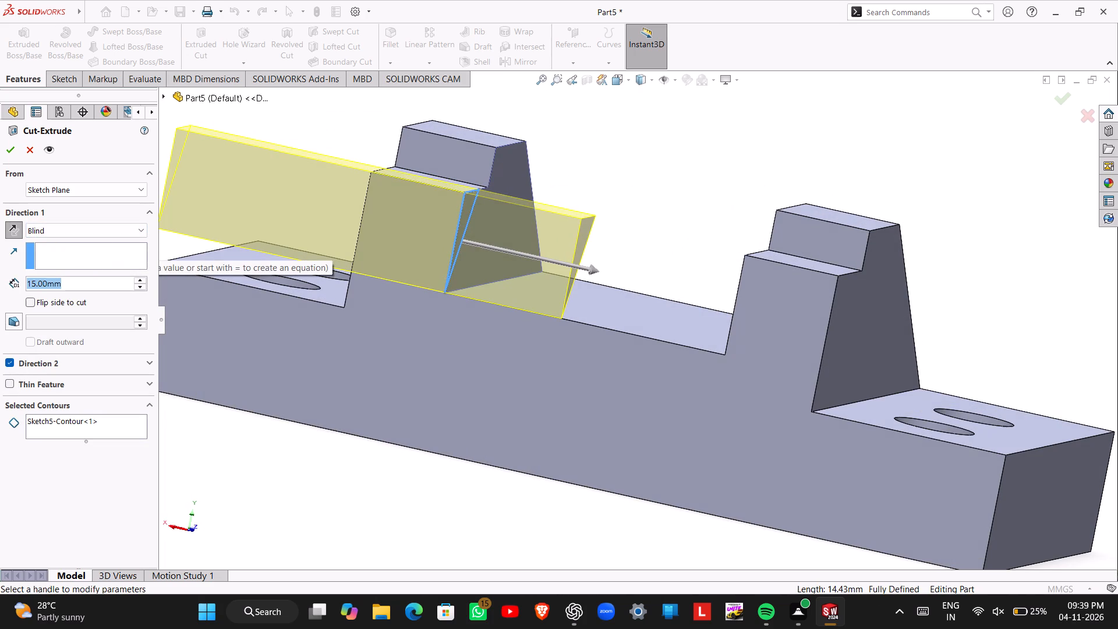
{"action": "type", "text": "10"}
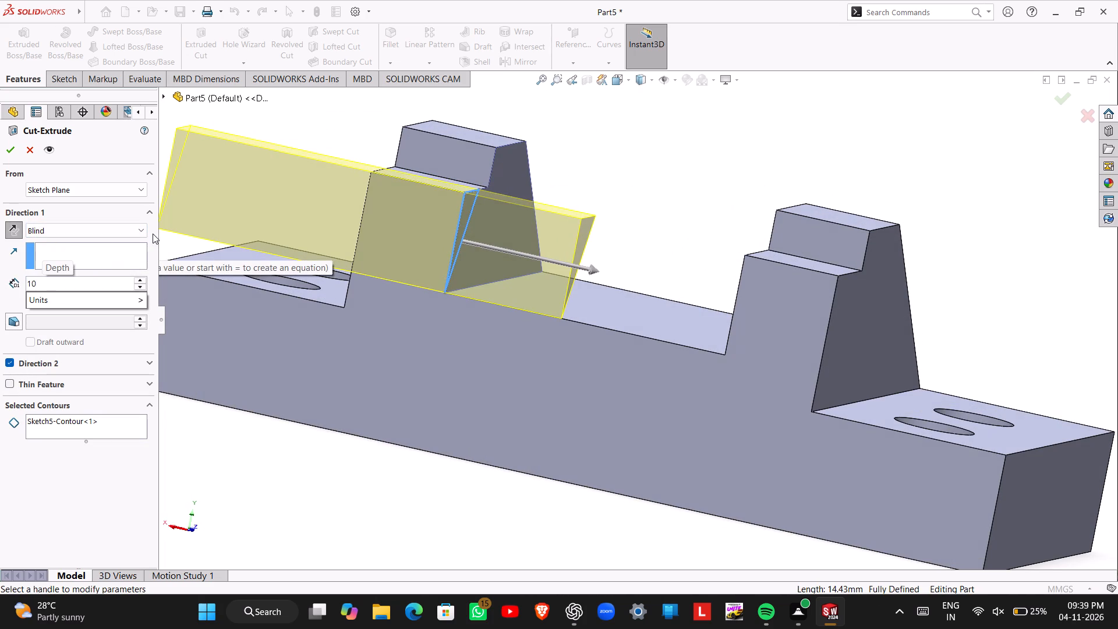
{"action": "left_click", "coordinate": [79, 217]}
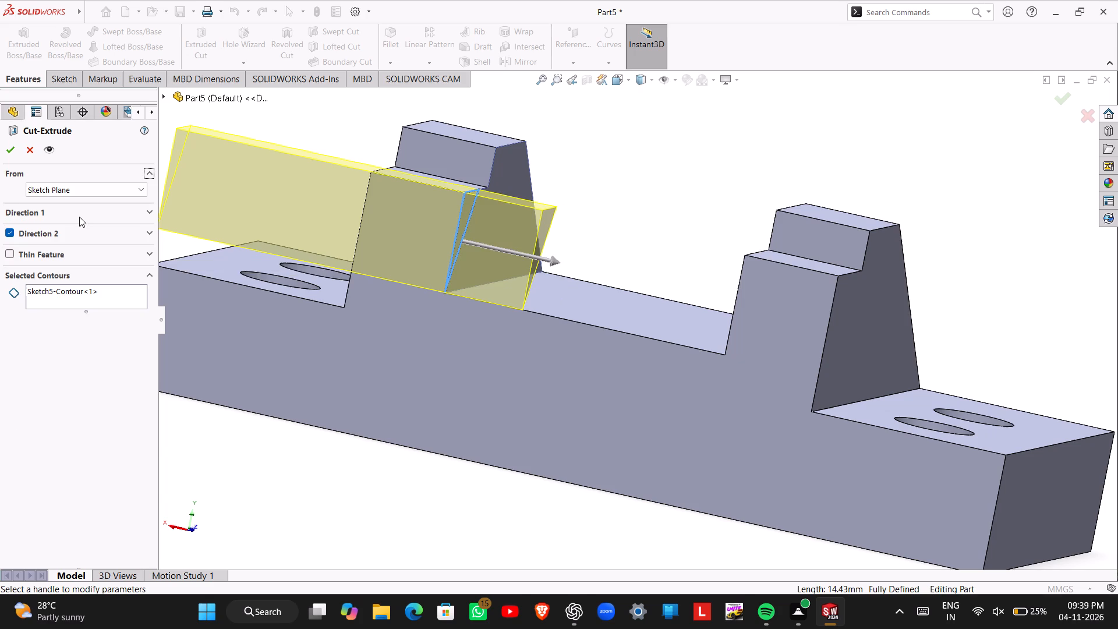
{"action": "left_click", "coordinate": [6, 233]}
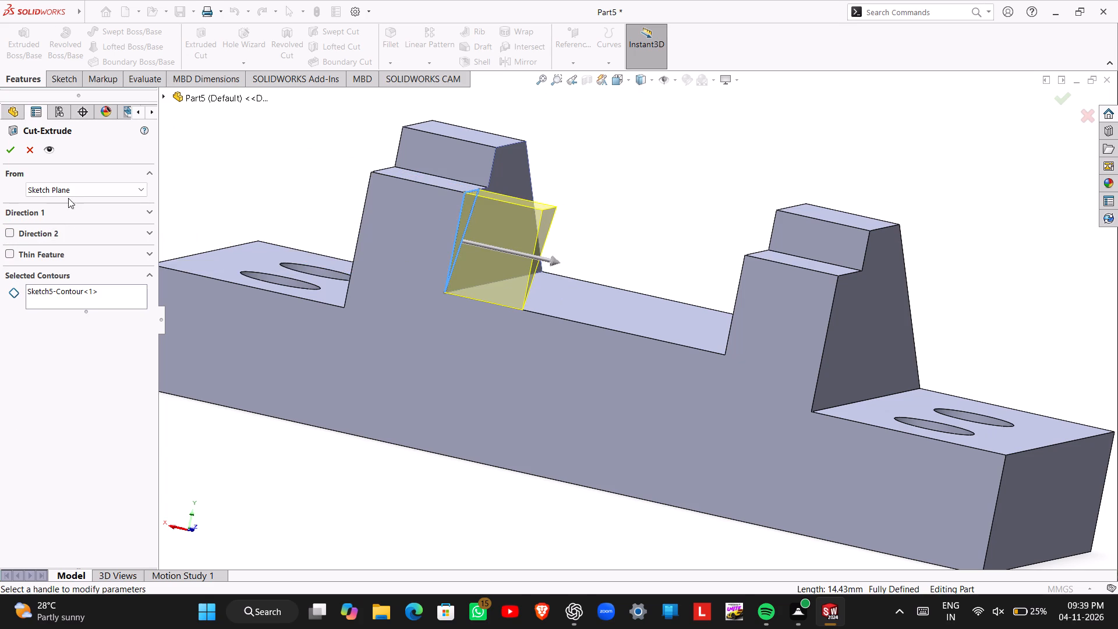
Reverse the triangle cut so it runs into the leg and set its depth to 15 mm.
{"action": "left_click", "coordinate": [146, 212]}
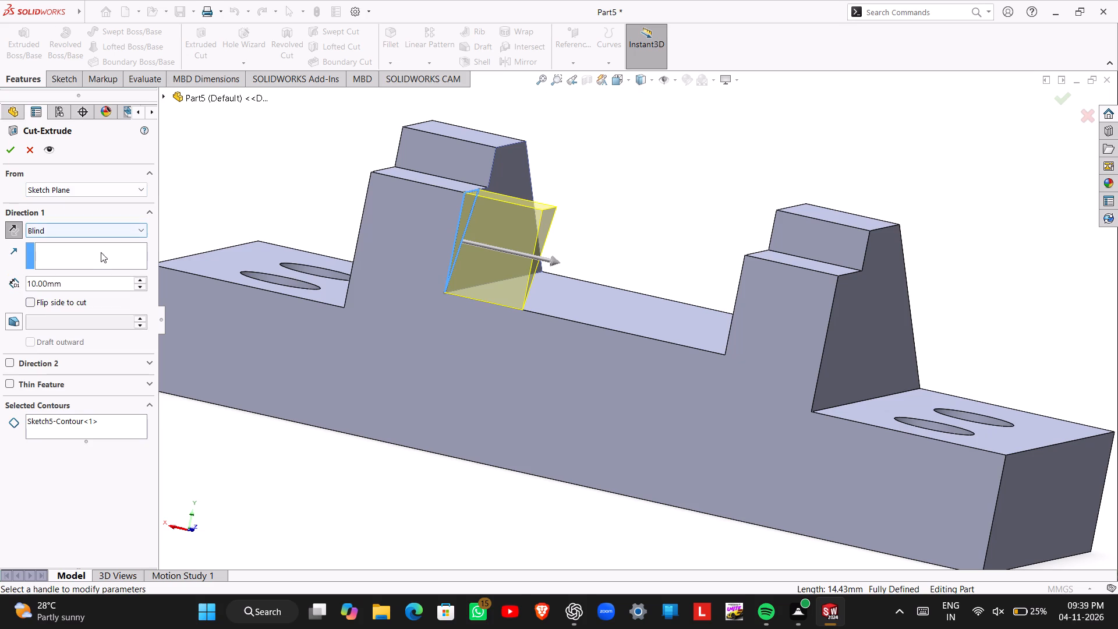
{"action": "left_click", "coordinate": [12, 230]}
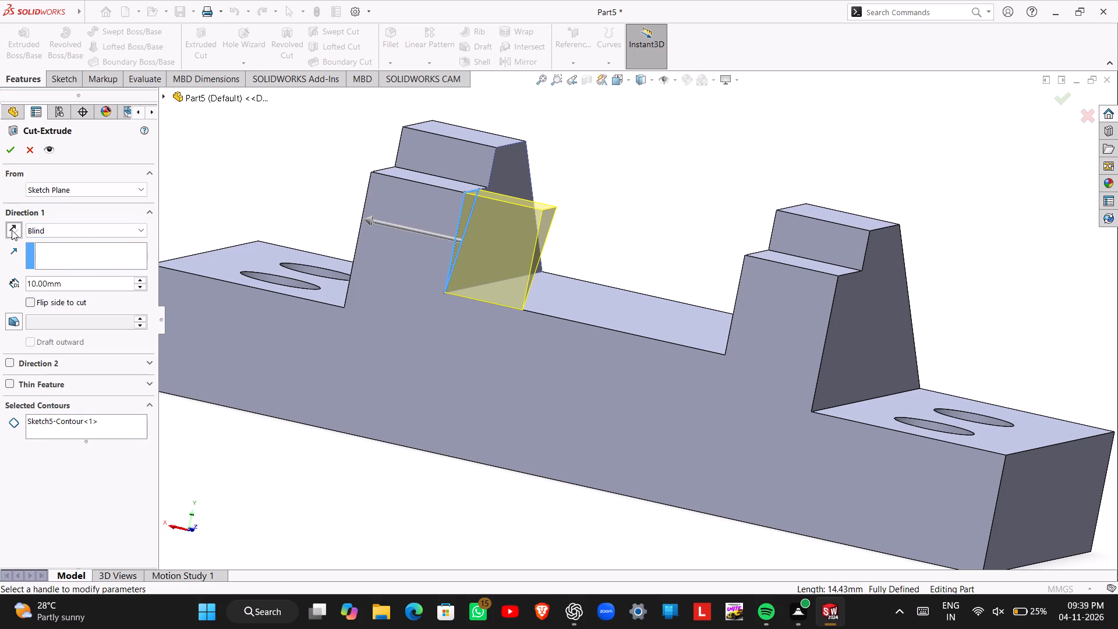
{"action": "double_click", "coordinate": [74, 285]}
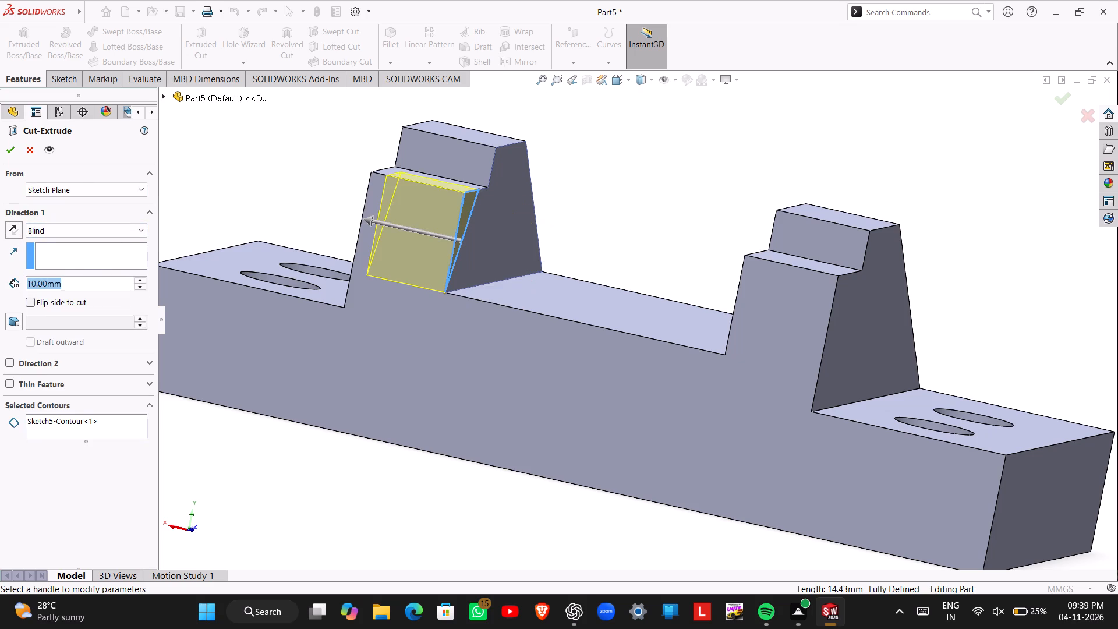
{"action": "type", "text": "15"}
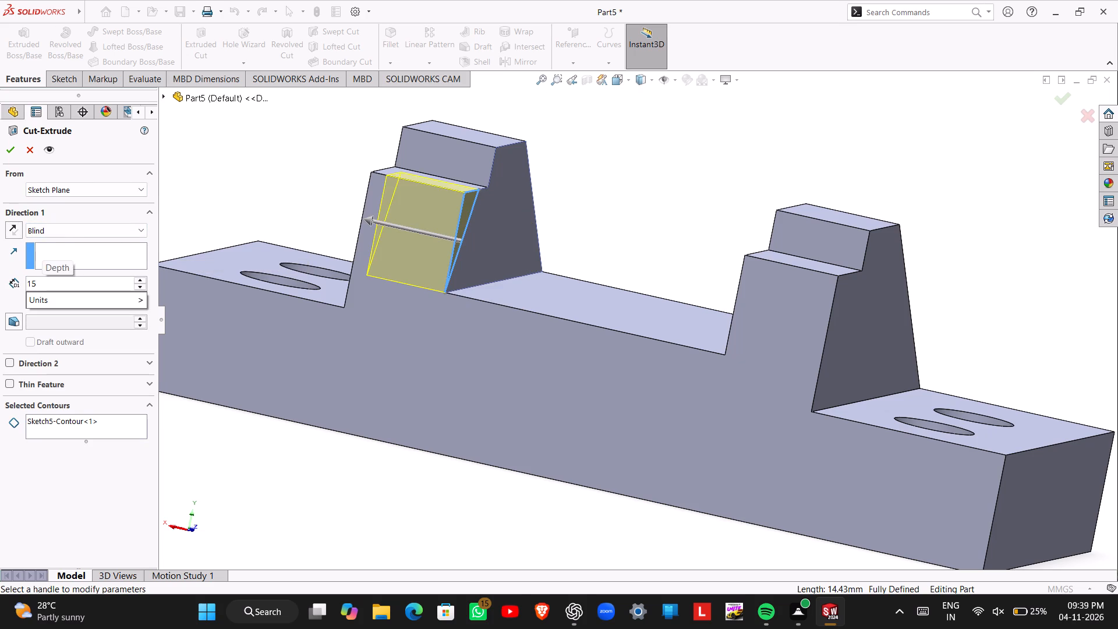
{"action": "left_click", "coordinate": [59, 232]}
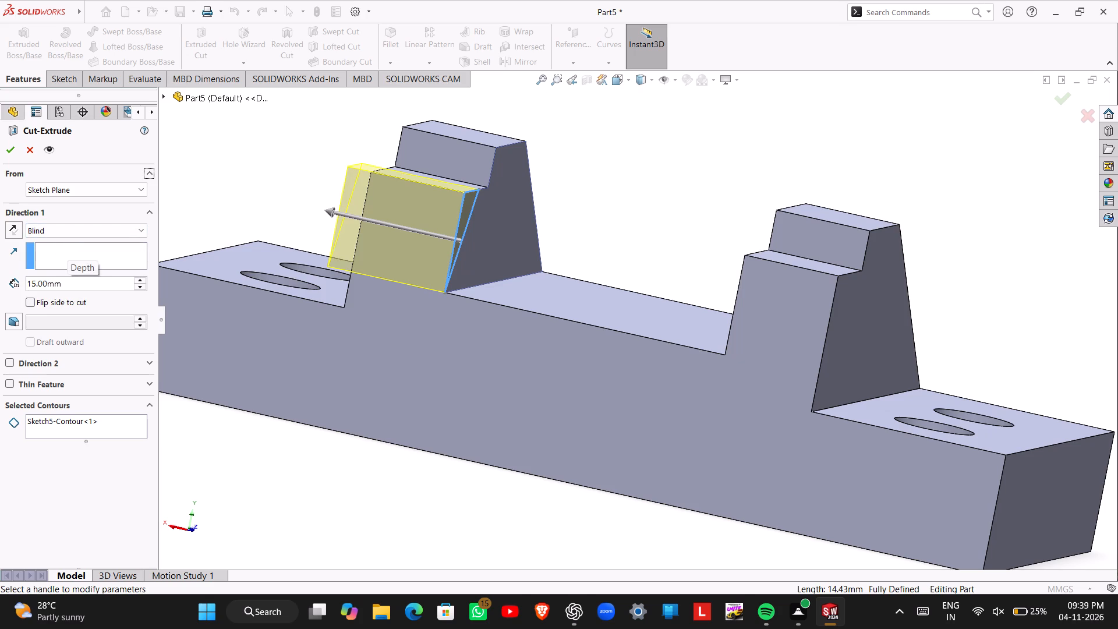
Change the triangle cut to end Up To Surface at the same leg's outer side face, and complete the cut.
{"action": "left_click", "coordinate": [69, 229]}
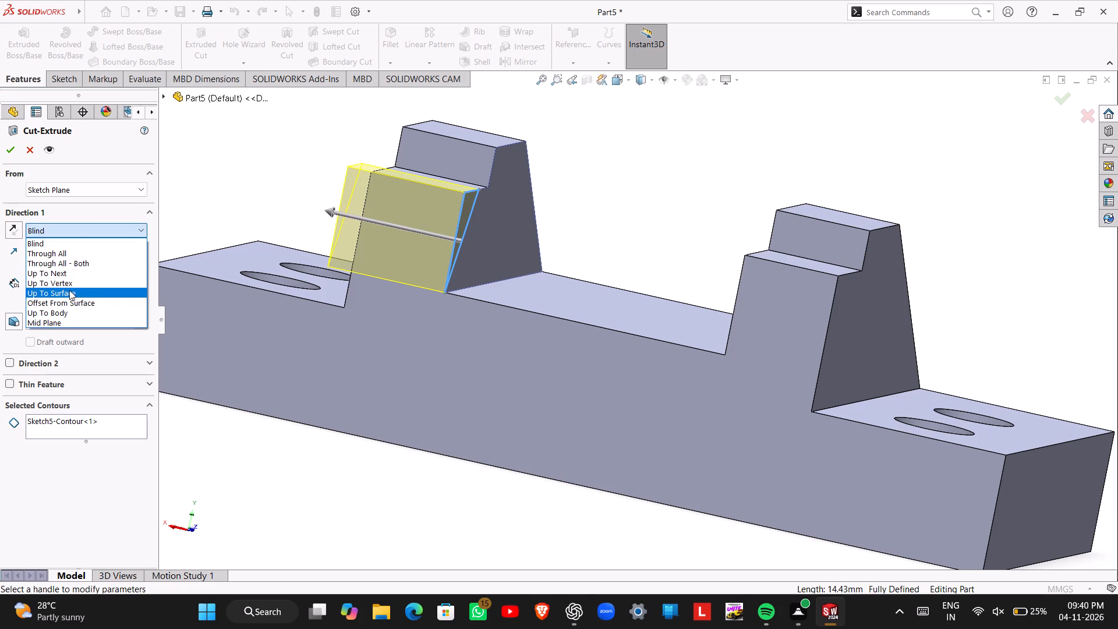
{"action": "left_click", "coordinate": [66, 292]}
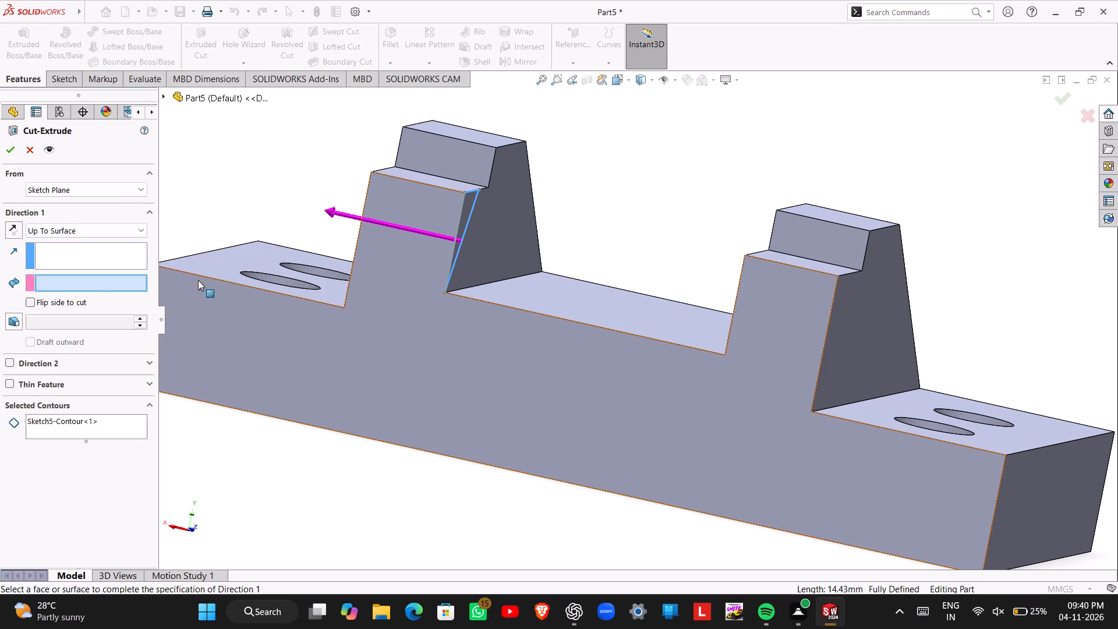
{"action": "left_click_drag", "start_coordinate": [235, 281], "coordinate": [288, 285]}
{"action": "middle_click_drag", "start_coordinate": [288, 284], "coordinate": [333, 280]}
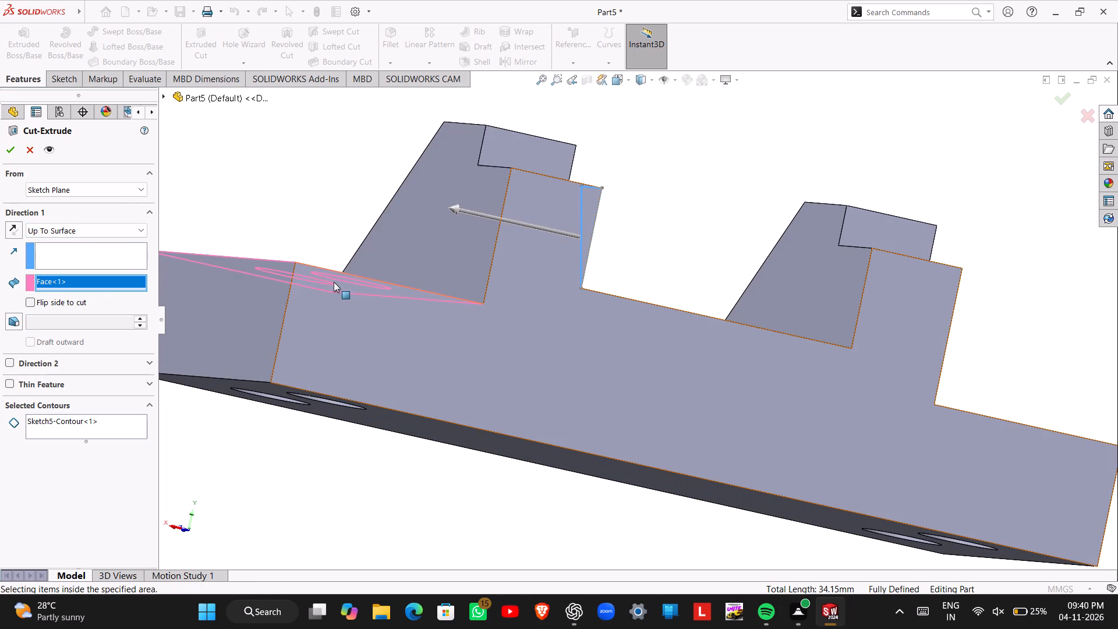
{"action": "left_click", "coordinate": [443, 247]}
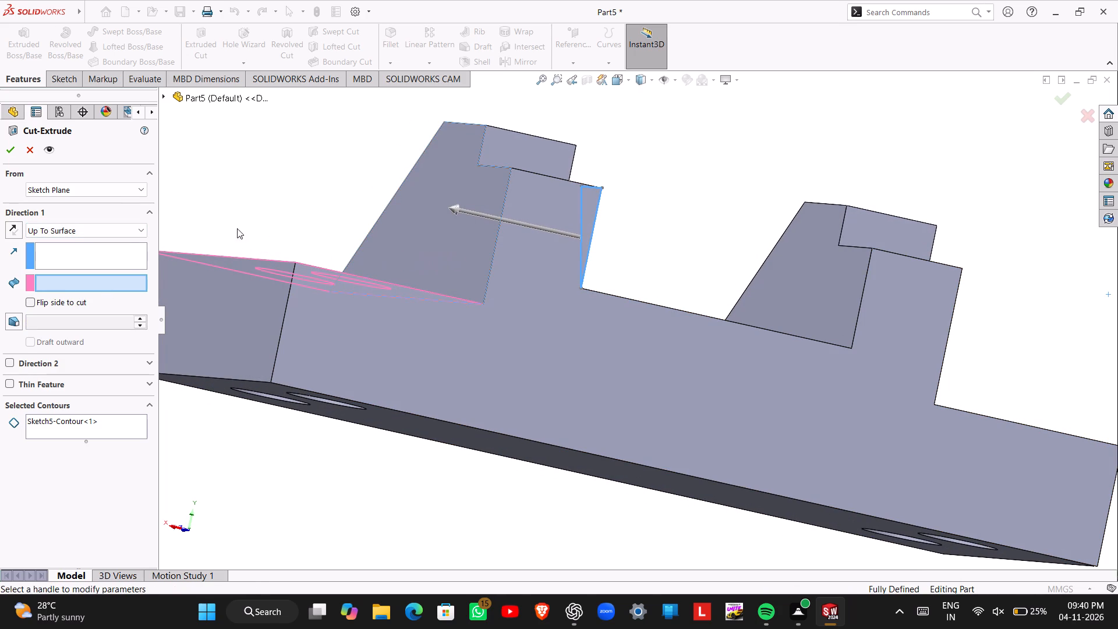
{"action": "left_click", "coordinate": [9, 152]}
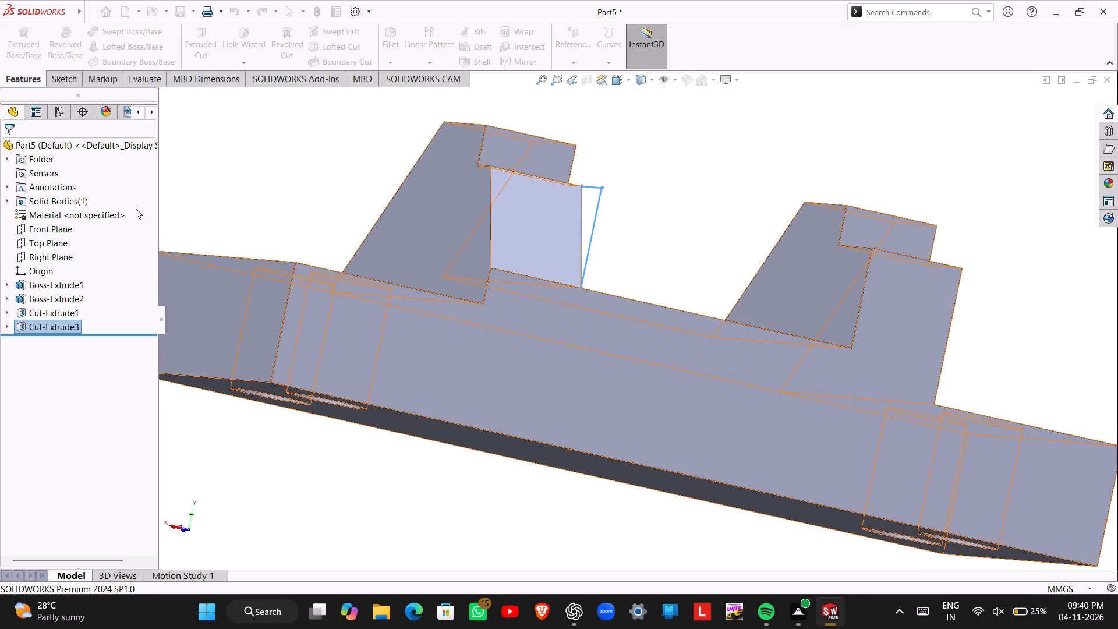
{"action": "middle_click_drag", "start_coordinate": [664, 266], "coordinate": [482, 301]}
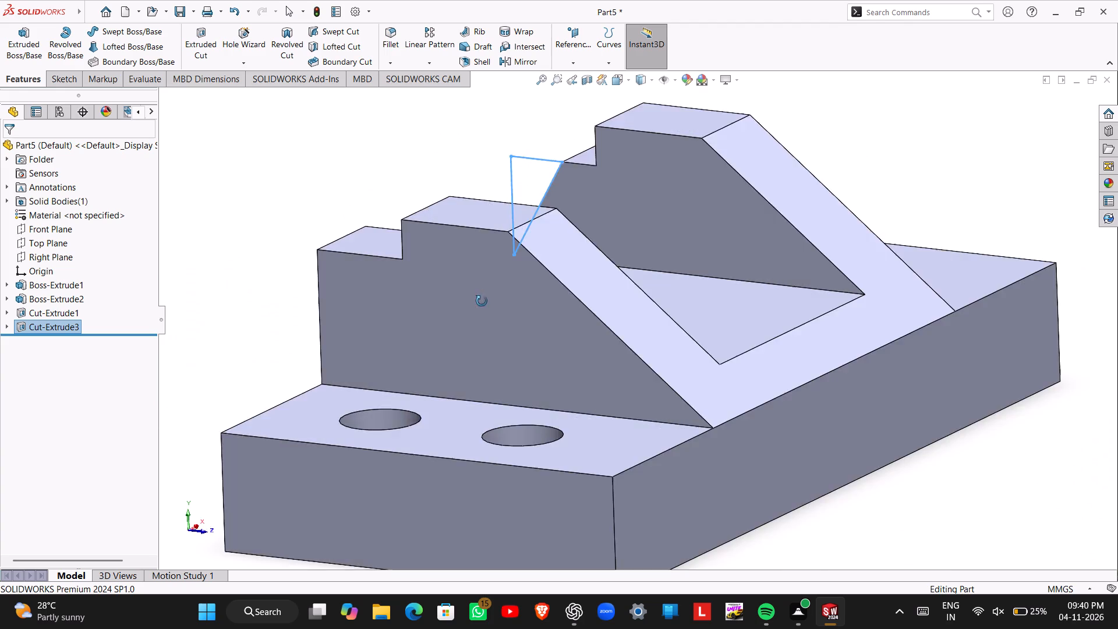
Examine the finished part from several angles, checking the triangular cut on the leg, the stepped legs and the base plate holes.
{"action": "middle_click_drag", "start_coordinate": [482, 301], "coordinate": [455, 316]}
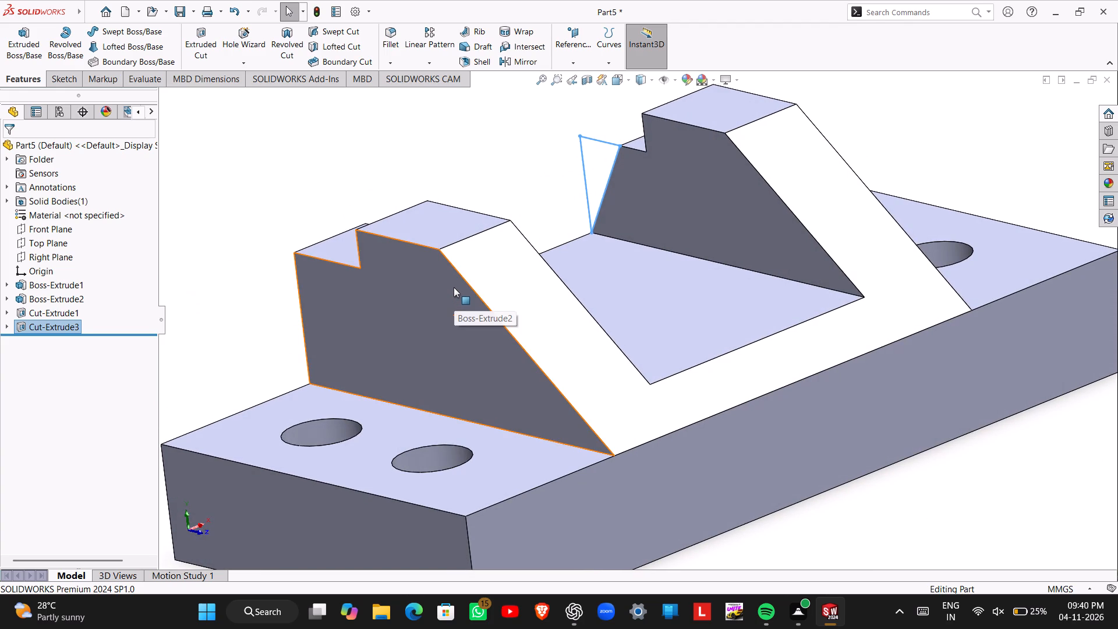
{"action": "key", "text": "Escape"}
{"action": "left_click", "coordinate": [547, 75]}
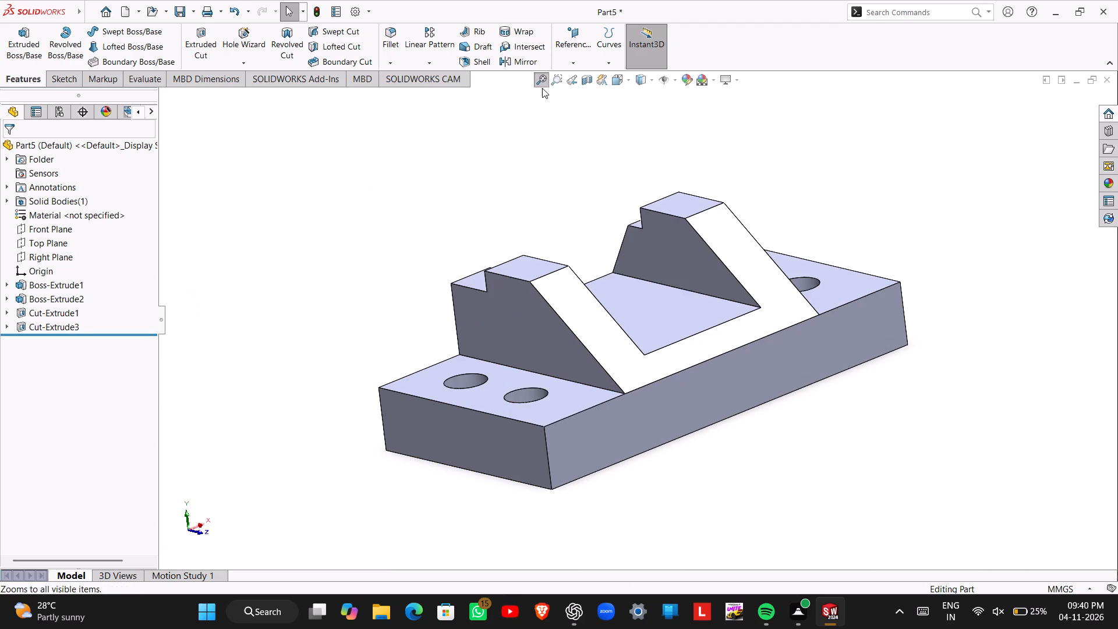
{"action": "scroll", "coordinate": [641, 220], "scroll_direction": "up", "scroll_amount": 1}
{"action": "middle_click_drag", "start_coordinate": [634, 234], "coordinate": [646, 264]}
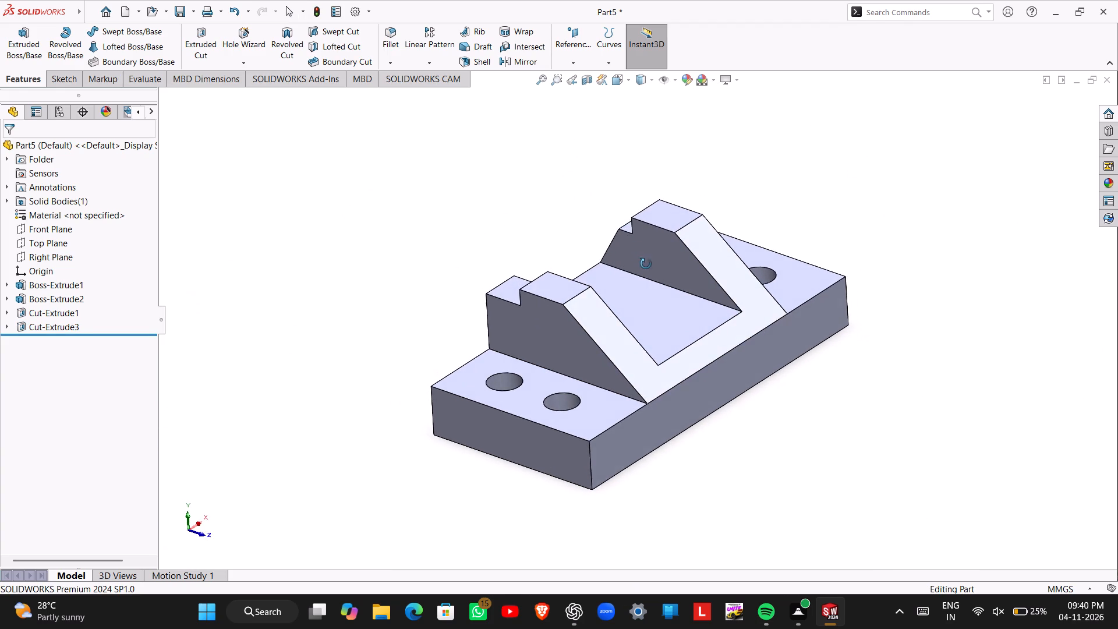
{"action": "middle_click_drag", "start_coordinate": [646, 264], "coordinate": [649, 268]}
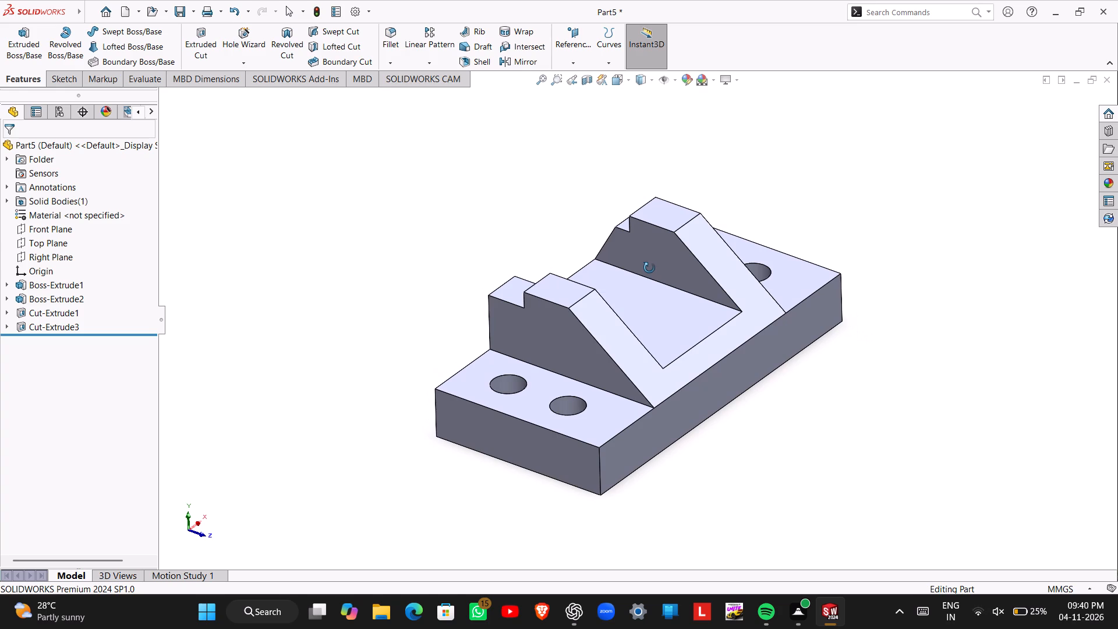
{"action": "middle_click_drag", "start_coordinate": [649, 268], "coordinate": [645, 283]}
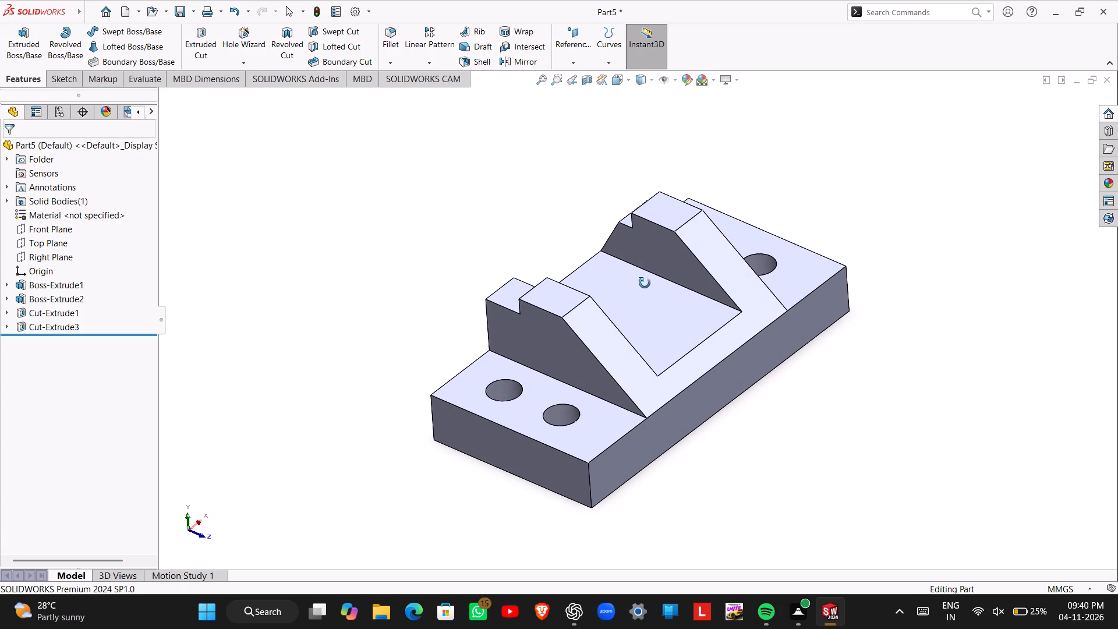
{"action": "middle_click_drag", "start_coordinate": [645, 283], "coordinate": [643, 342]}
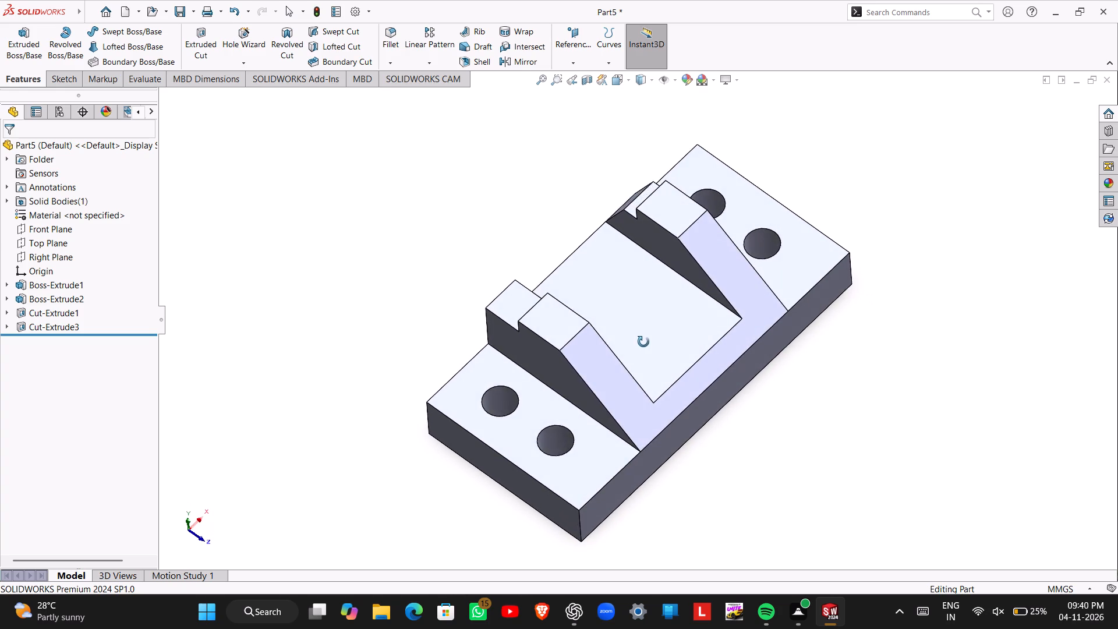
{"action": "middle_click_drag", "start_coordinate": [643, 342], "coordinate": [657, 343]}
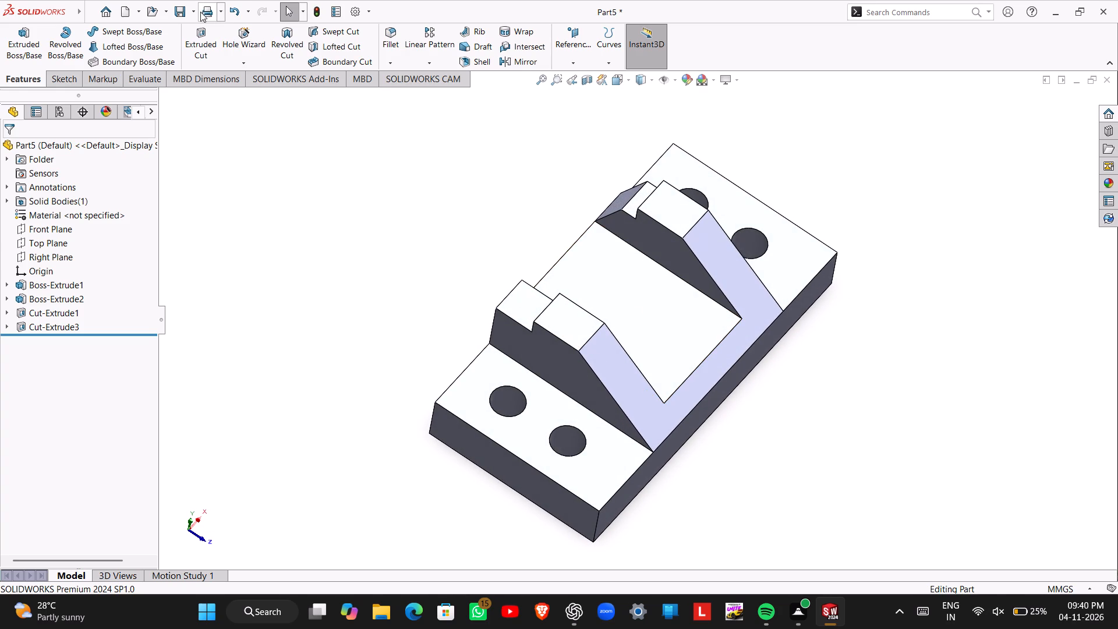
Save the part in the Documents folder as a SOLIDWORKS Part file named Centering Fixture.
{"action": "left_click", "coordinate": [186, 13]}
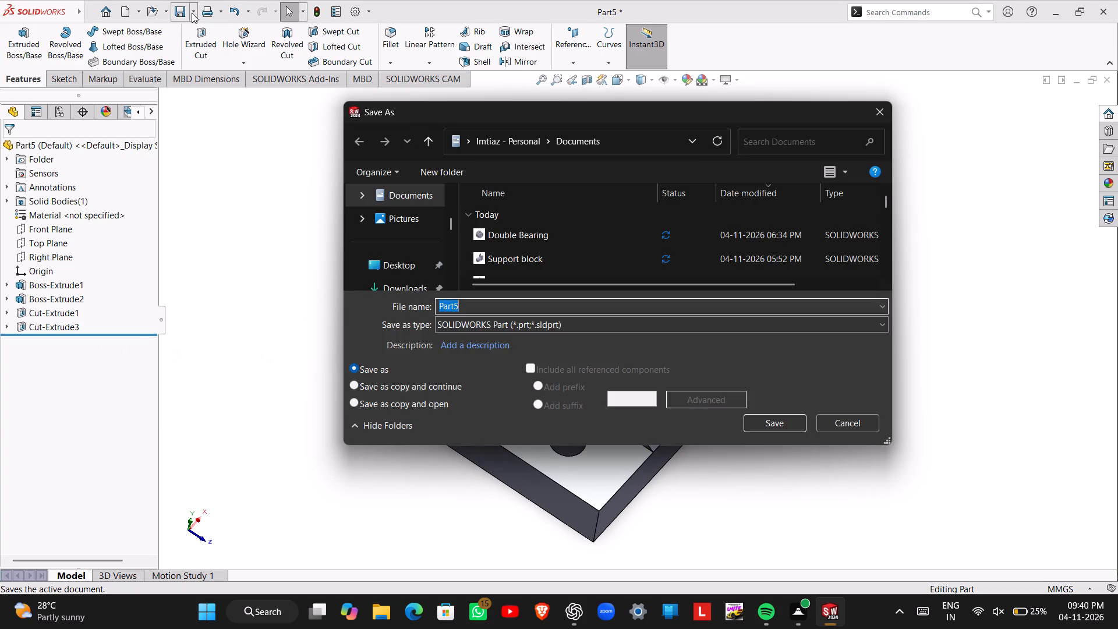
{"action": "type", "text": "Centreing"}
{"action": "key", "text": "space"}
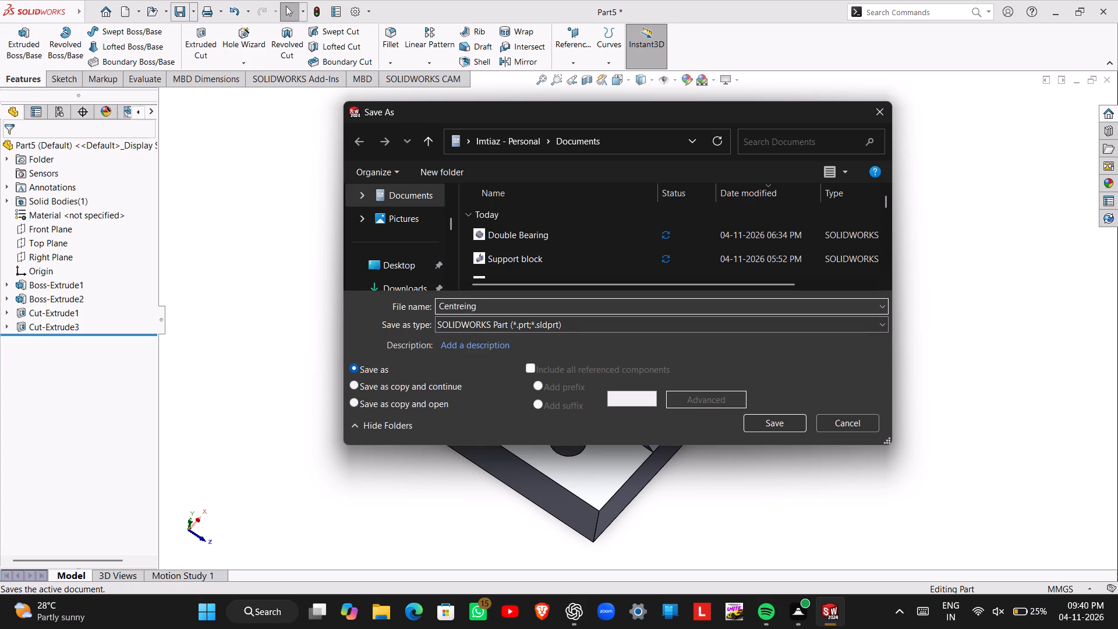
{"action": "key", "text": "BackSpace"}
{"action": "key", "text": "BackSpace"}
{"action": "key", "text": "BackSpace"}
{"action": "key", "text": "BackSpace"}
{"action": "key", "text": "BackSpace"}
{"action": "key", "text": "BackSpace"}
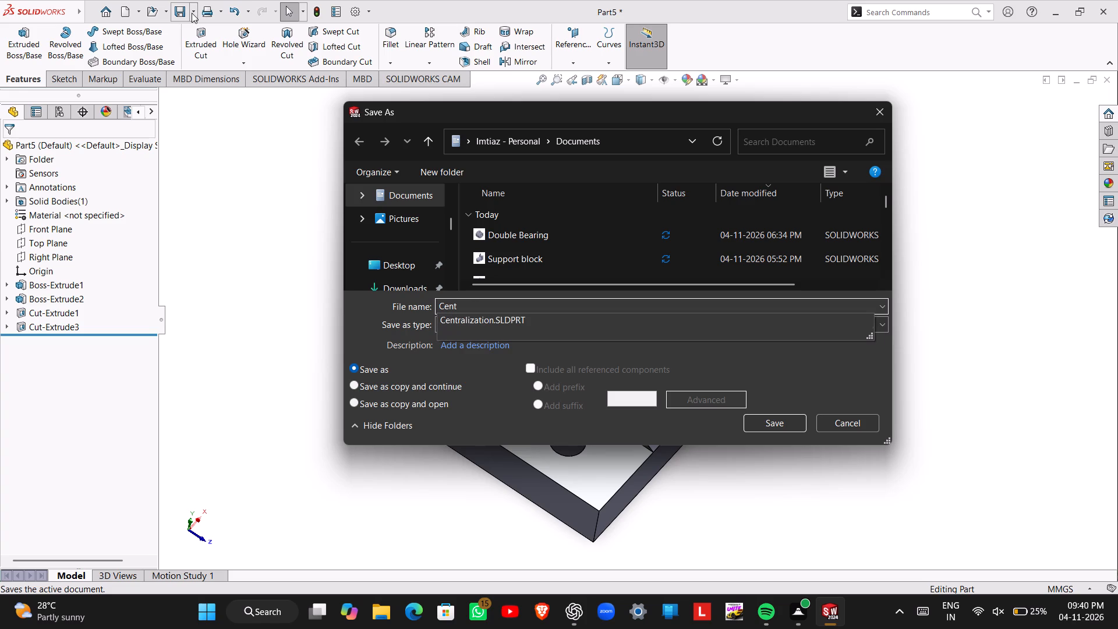
{"action": "type", "text": "ering Fixture"}
{"action": "key", "text": "space"}
{"action": "key", "text": "Return"}
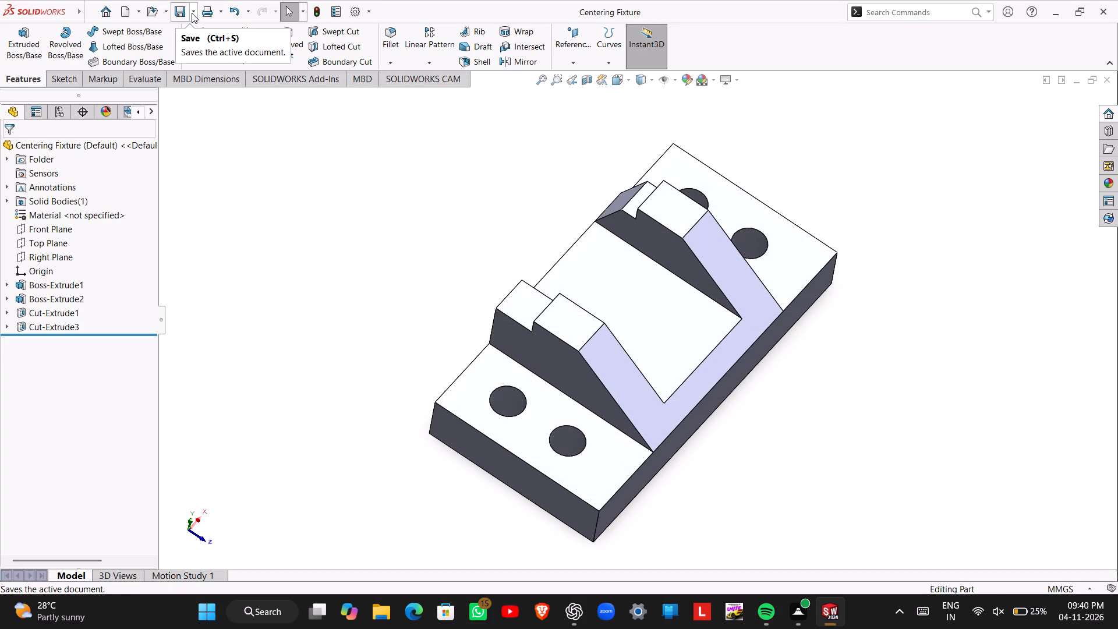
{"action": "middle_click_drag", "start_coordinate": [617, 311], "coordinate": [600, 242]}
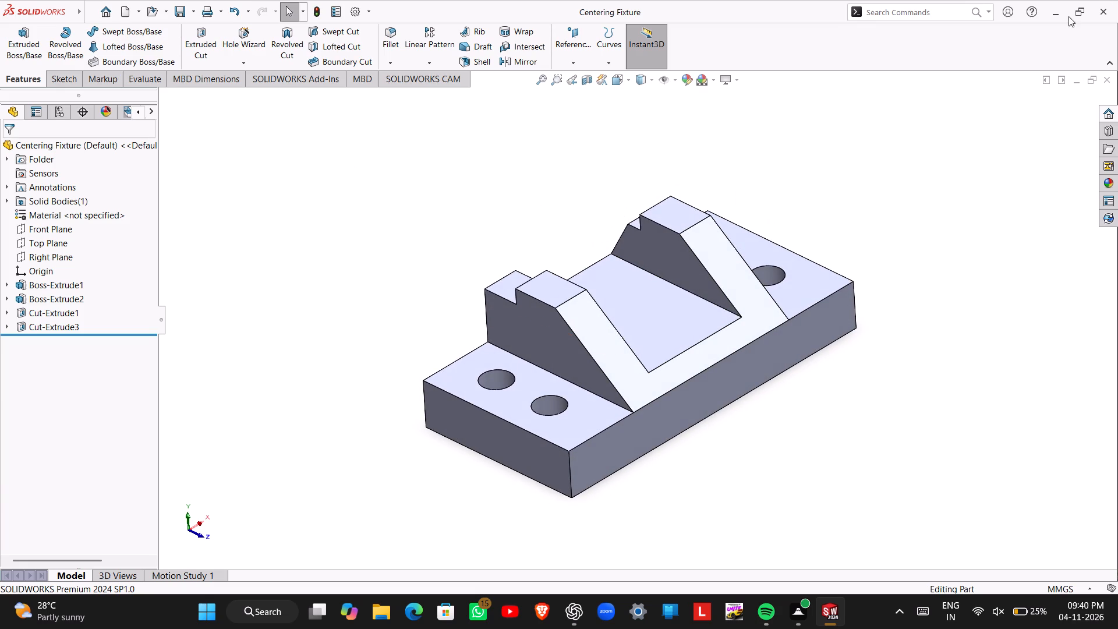